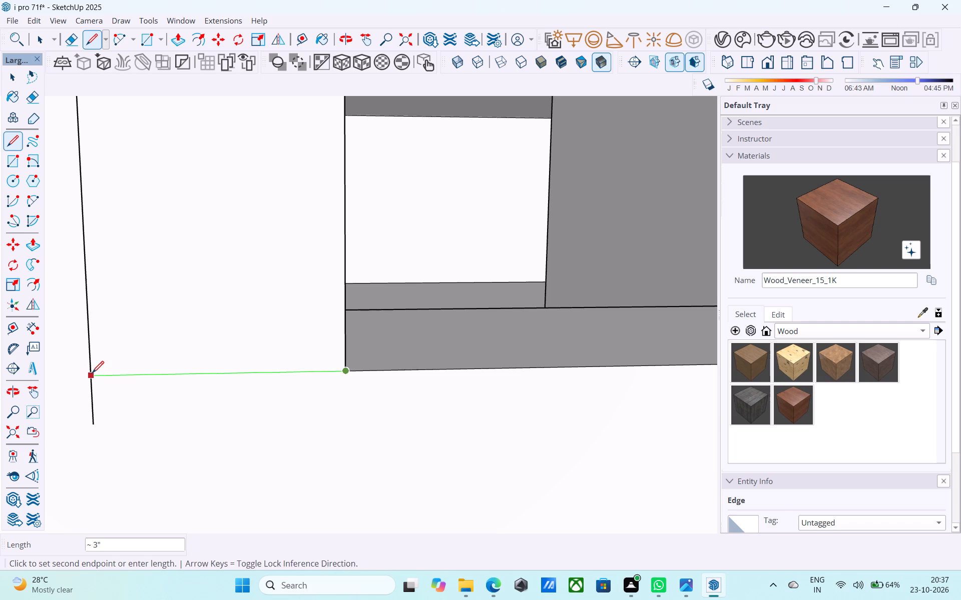
Finish the line joining the window opening's lower-left corner to the outer left line, and erase the stub below it.
{"action": "left_click", "coordinate": [93, 378]}
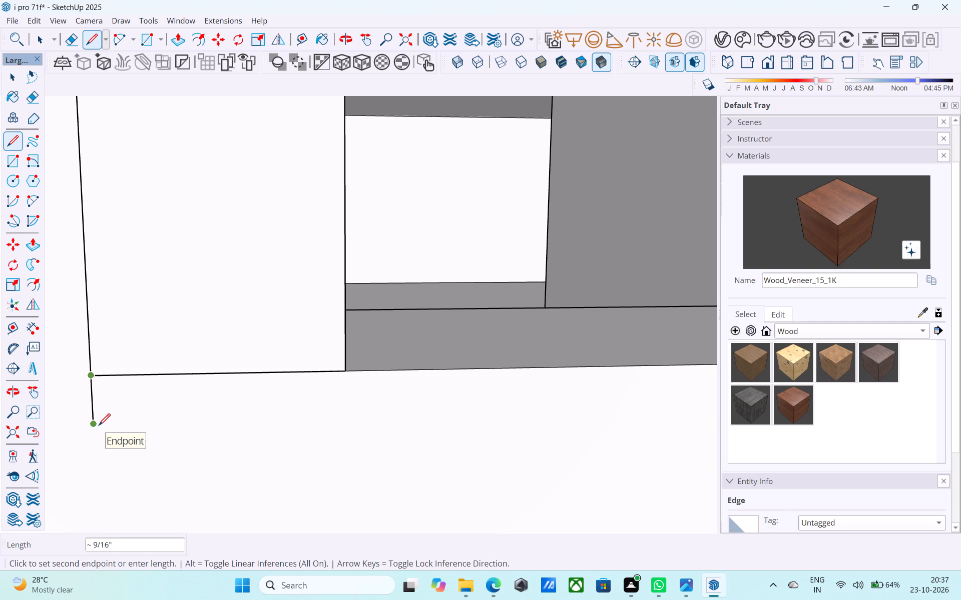
{"action": "key", "text": "space"}
{"action": "key", "text": "e"}
{"action": "left_click_drag", "start_coordinate": [94, 415], "coordinate": [87, 411]}
Draw a 3" line down from that outer corner, and a horizontal line from its end past the outer right line.
{"action": "key", "text": "l"}
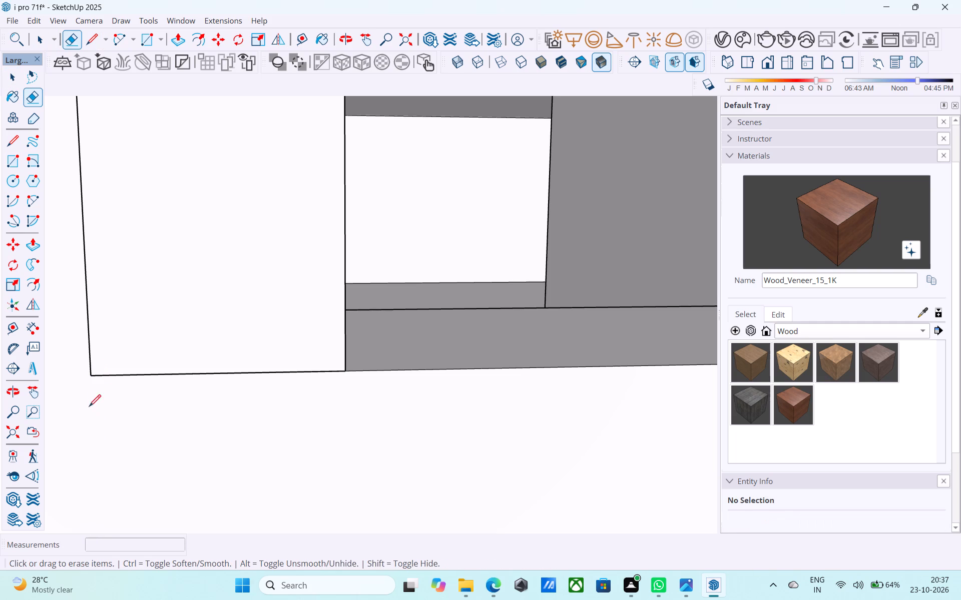
{"action": "left_click", "coordinate": [92, 377]}
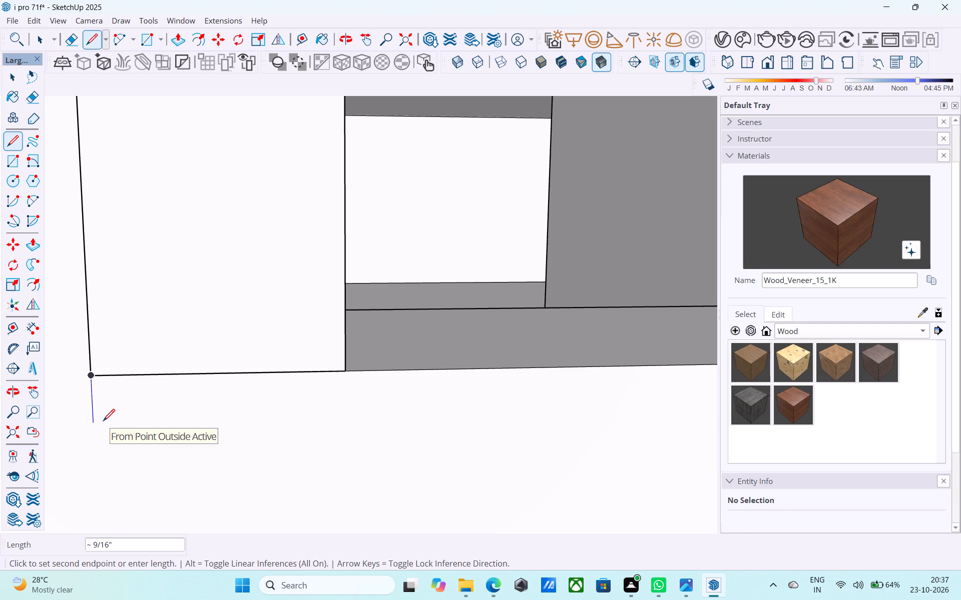
{"action": "type", "text": "3\""}
{"action": "key", "text": "Return"}
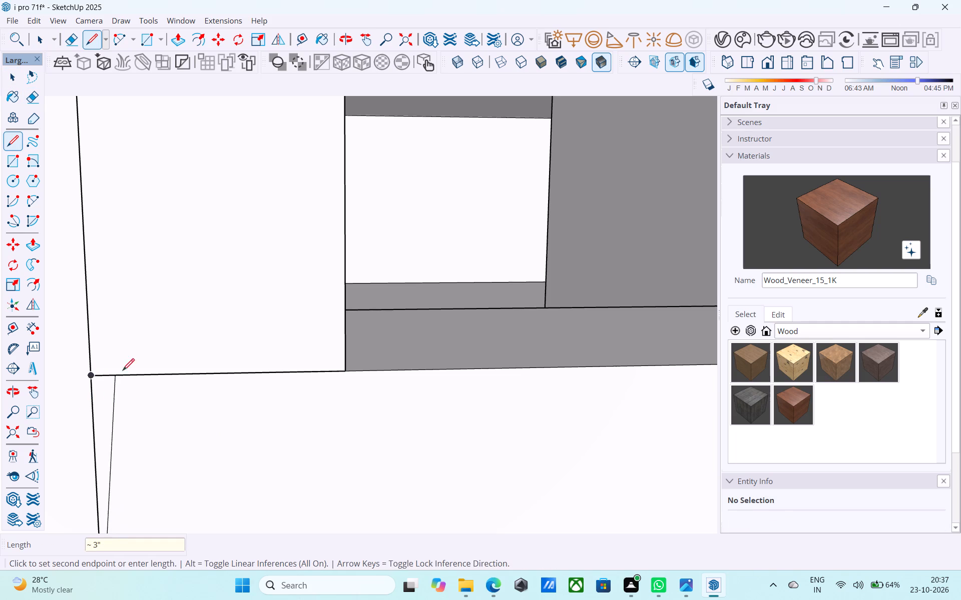
{"action": "scroll", "coordinate": [131, 354], "scroll_direction": "down", "scroll_amount": 20}
{"action": "scroll", "coordinate": [131, 354], "scroll_direction": "down", "scroll_amount": 6}
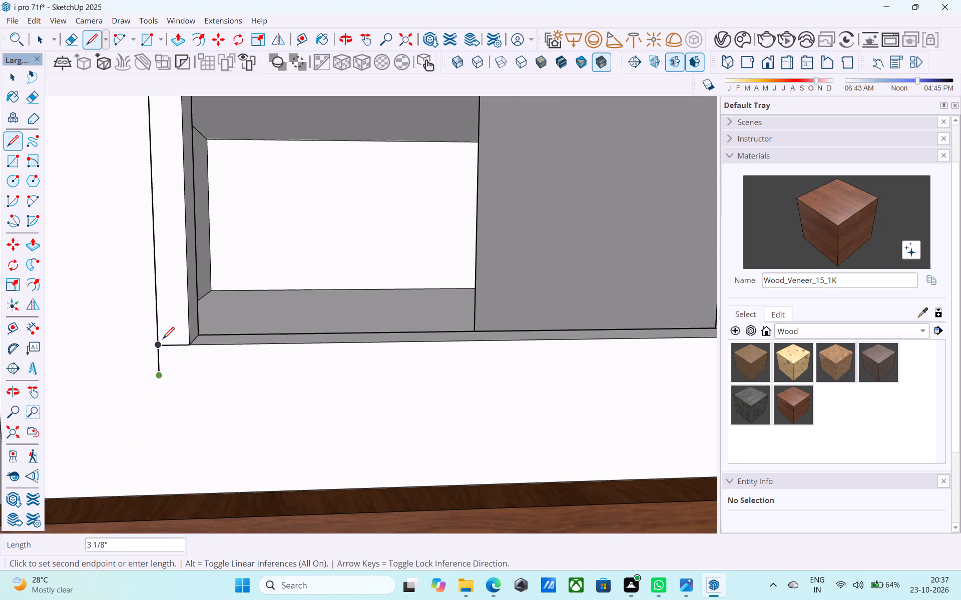
{"action": "scroll", "coordinate": [163, 340], "scroll_direction": "down", "scroll_amount": 2}
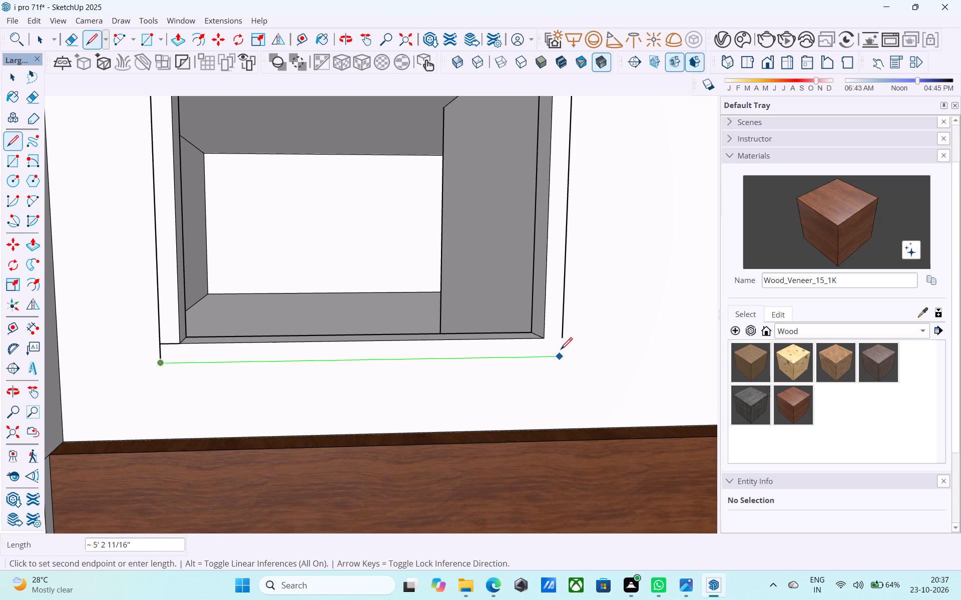
{"action": "scroll", "coordinate": [562, 348], "scroll_direction": "up", "scroll_amount": 1}
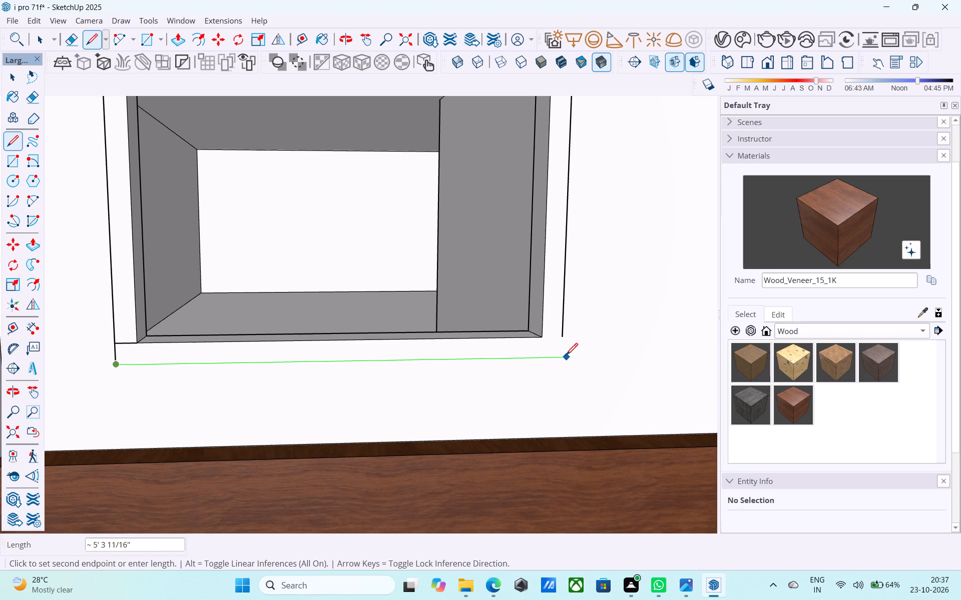
{"action": "left_click", "coordinate": [590, 355]}
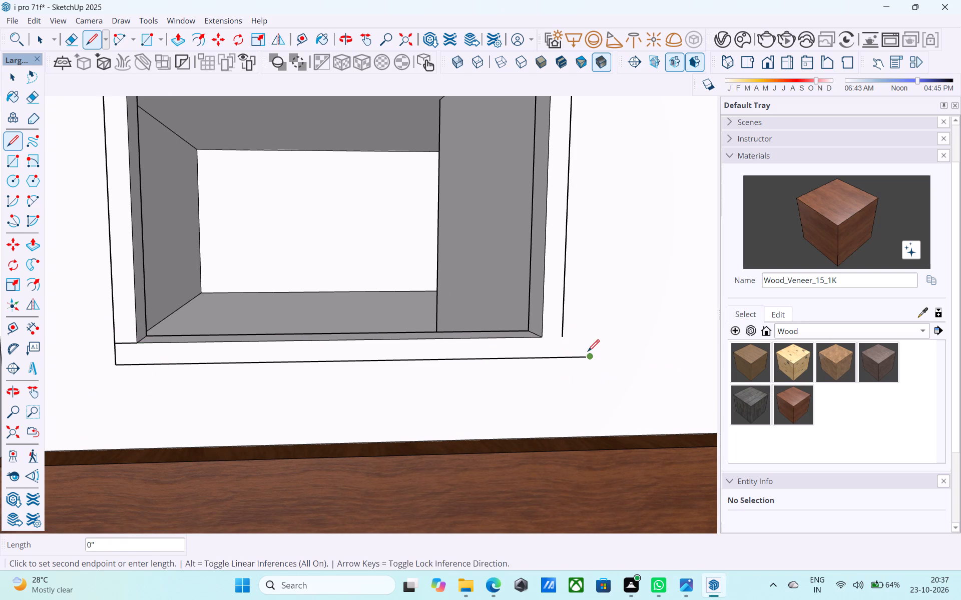
Extend the outer right line down to the bottom line and erase the overhang beyond the corner.
{"action": "key", "text": "l"}
{"action": "left_click", "coordinate": [561, 332]}
{"action": "left_click", "coordinate": [561, 354]}
{"action": "key", "text": "space"}
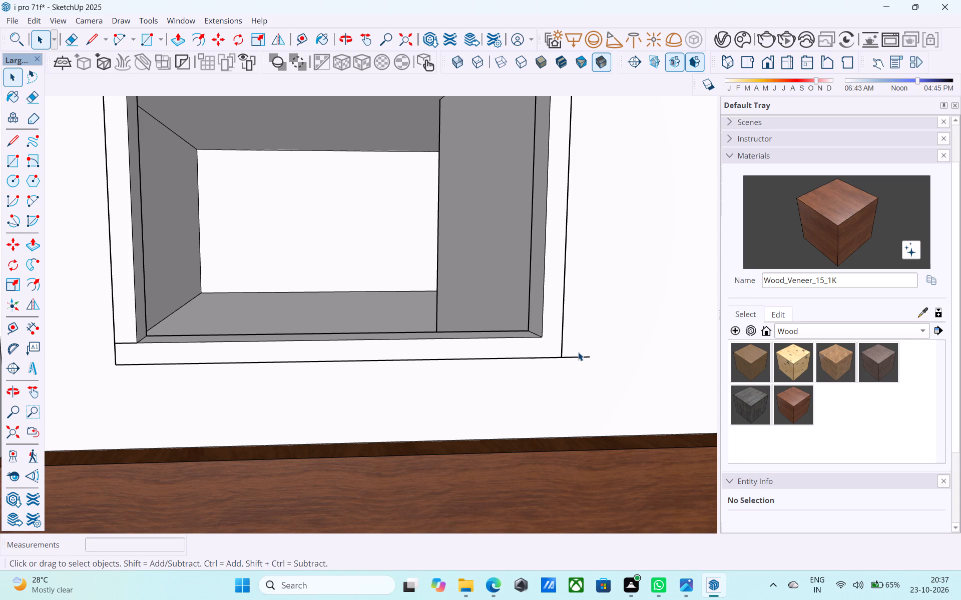
{"action": "key", "text": "e"}
{"action": "left_click_drag", "start_coordinate": [581, 349], "coordinate": [584, 357]}
{"action": "scroll", "coordinate": [584, 360], "scroll_direction": "down", "scroll_amount": 5}
{"action": "key", "text": "space"}
{"action": "scroll", "coordinate": [477, 381], "scroll_direction": "down", "scroll_amount": 5}
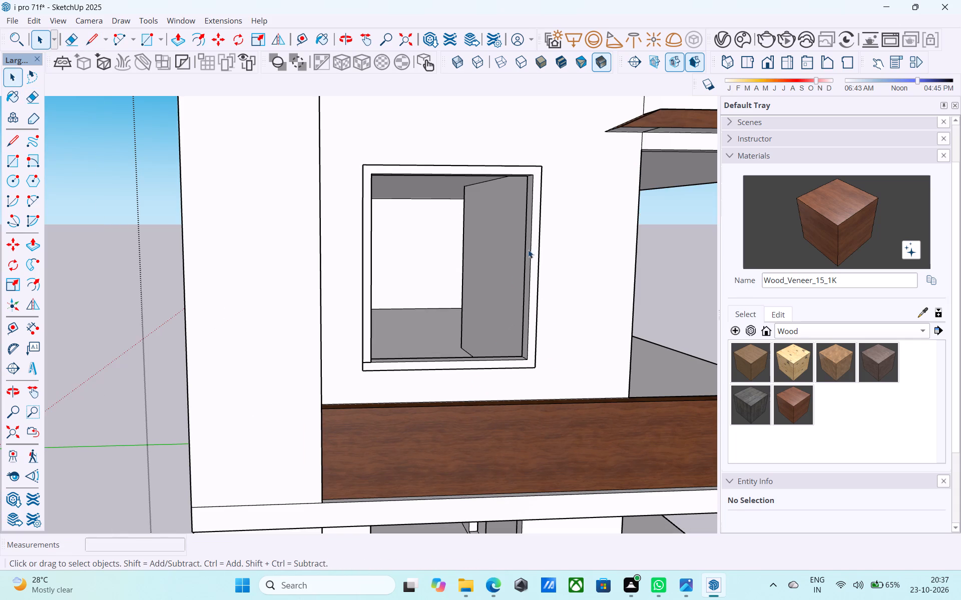
Draw a narrow rectangle filling the frame's left side, from the outer top corner to the opening's lower-left corner.
{"action": "left_click", "coordinate": [537, 246]}
{"action": "middle_click_drag", "start_coordinate": [535, 246], "coordinate": [434, 291]}
{"action": "middle_click_drag", "start_coordinate": [281, 313], "coordinate": [313, 372], "text": "shift"}
{"action": "scroll", "coordinate": [227, 388], "scroll_direction": "up", "scroll_amount": 6}
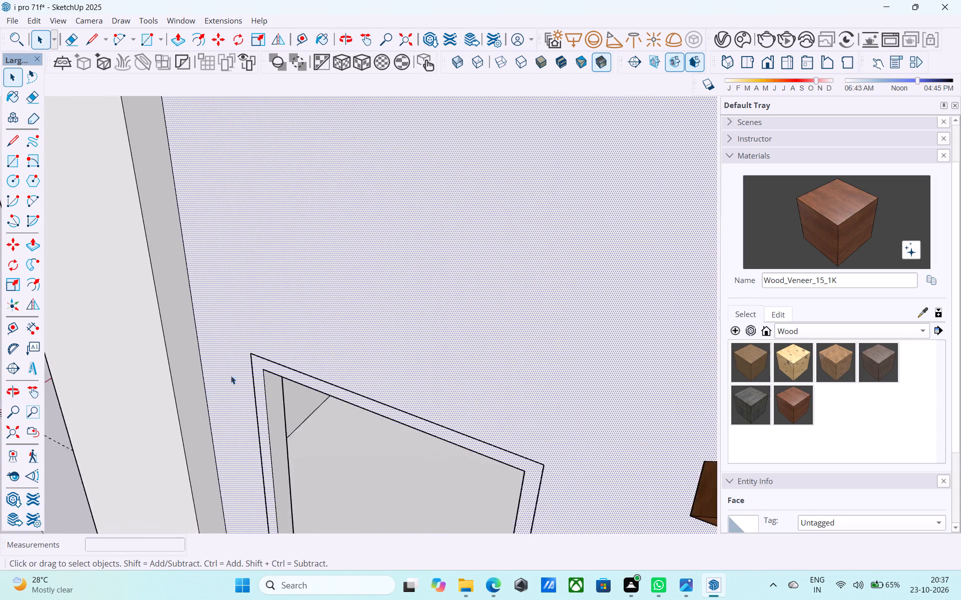
{"action": "scroll", "coordinate": [231, 375], "scroll_direction": "up", "scroll_amount": 3}
{"action": "middle_click_drag", "start_coordinate": [276, 362], "coordinate": [372, 329]}
{"action": "key", "text": "r"}
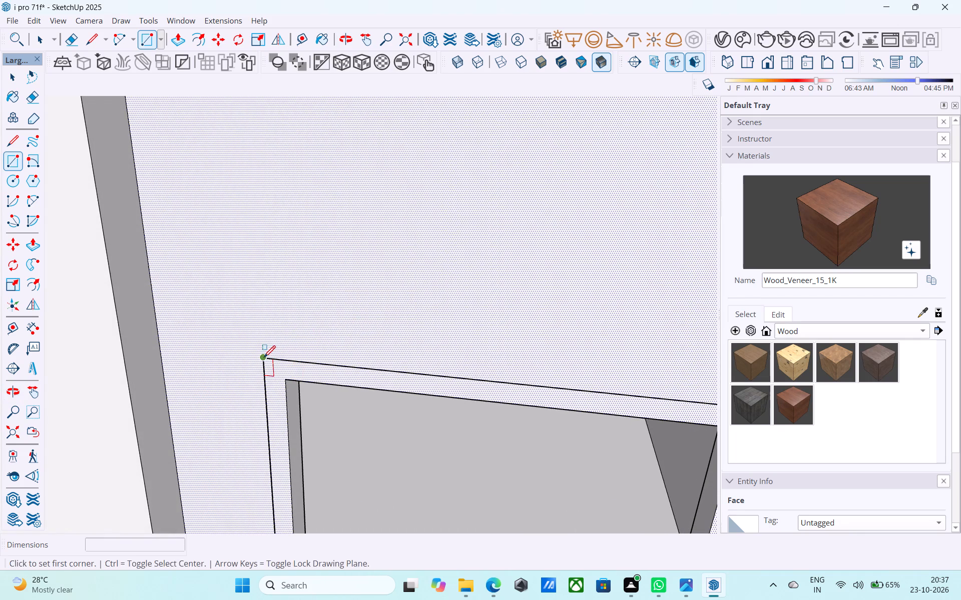
{"action": "left_click", "coordinate": [264, 358]}
{"action": "scroll", "coordinate": [293, 306], "scroll_direction": "down", "scroll_amount": 12}
{"action": "scroll", "coordinate": [306, 398], "scroll_direction": "down", "scroll_amount": 1}
{"action": "scroll", "coordinate": [299, 438], "scroll_direction": "up", "scroll_amount": 11}
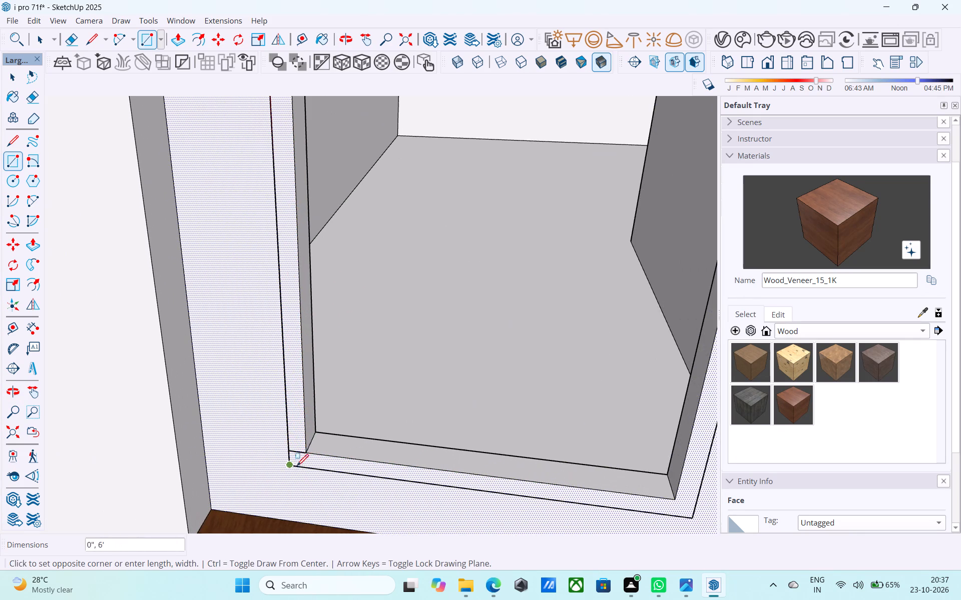
{"action": "left_click", "coordinate": [304, 453]}
{"action": "left_click", "coordinate": [291, 452]}
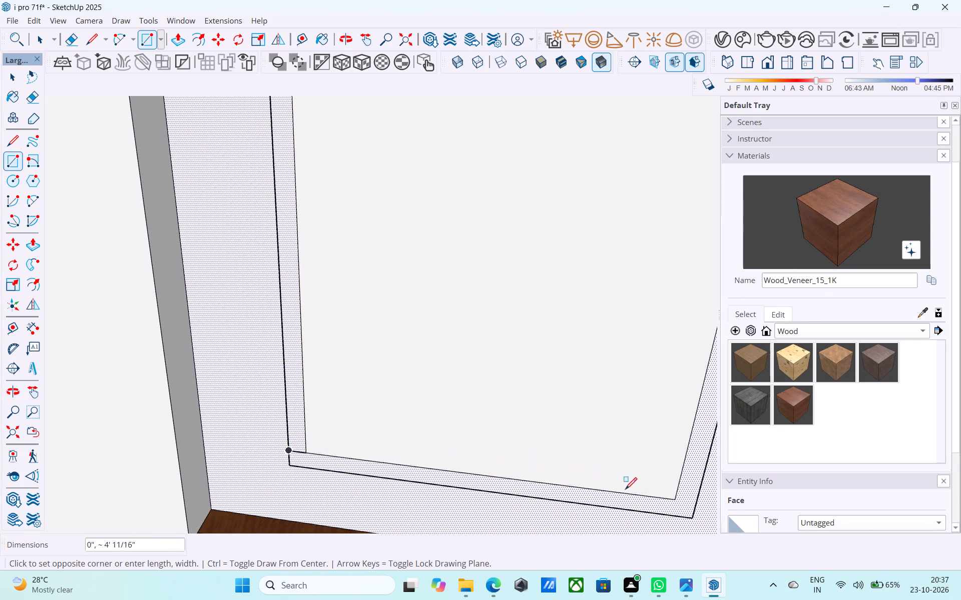
{"action": "left_click", "coordinate": [672, 498]}
Delete the face covering the window opening.
{"action": "scroll", "coordinate": [579, 470], "scroll_direction": "down", "scroll_amount": 7}
{"action": "key", "text": "space"}
{"action": "left_click", "coordinate": [558, 428]}
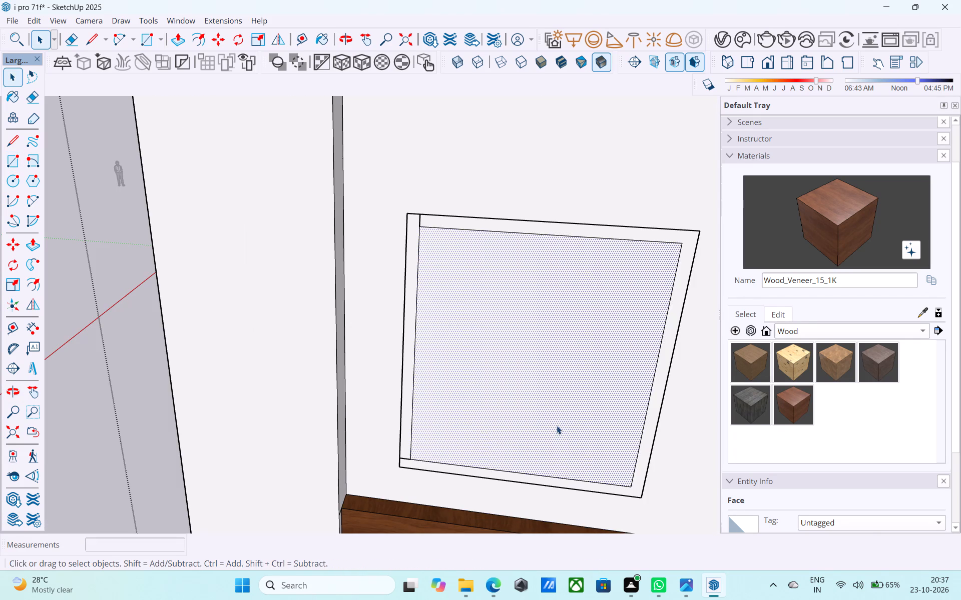
{"action": "key", "text": "Delete"}
Draw a rectangle about 5' 3" by 3" along the bottom of the window frame.
{"action": "scroll", "coordinate": [557, 423], "scroll_direction": "down", "scroll_amount": 5}
{"action": "middle_click_drag", "start_coordinate": [557, 423], "coordinate": [473, 391]}
{"action": "scroll", "coordinate": [377, 407], "scroll_direction": "up", "scroll_amount": 5}
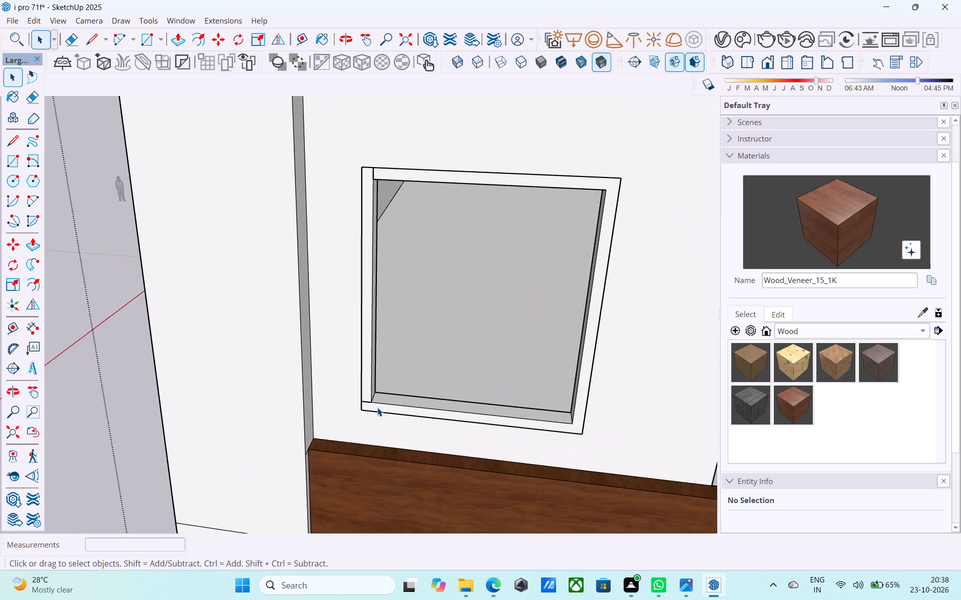
{"action": "scroll", "coordinate": [377, 407], "scroll_direction": "up", "scroll_amount": 3}
{"action": "key", "text": "r"}
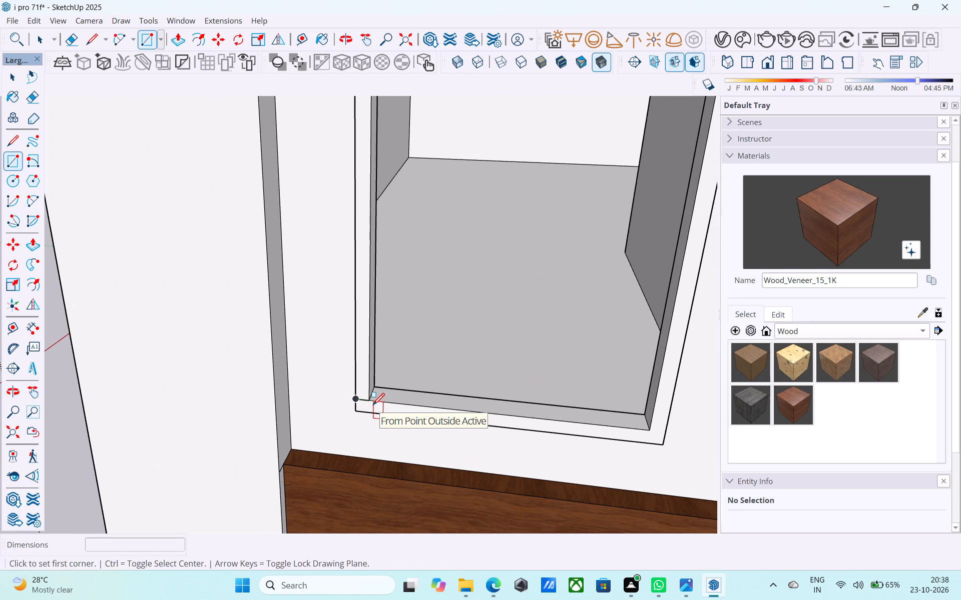
{"action": "scroll", "coordinate": [373, 406], "scroll_direction": "up", "scroll_amount": 3}
{"action": "left_click", "coordinate": [352, 398]}
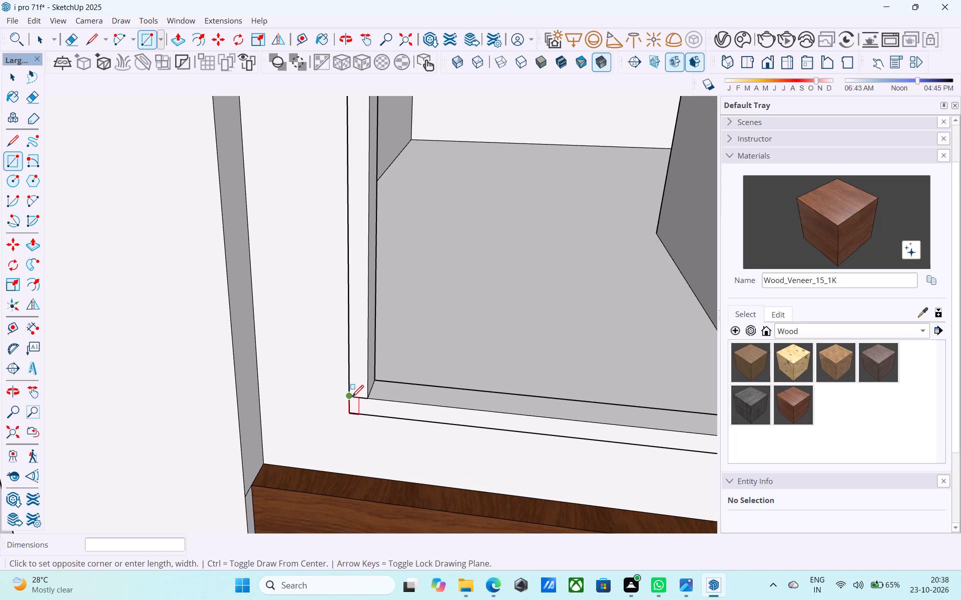
{"action": "scroll", "coordinate": [352, 398], "scroll_direction": "down", "scroll_amount": 4}
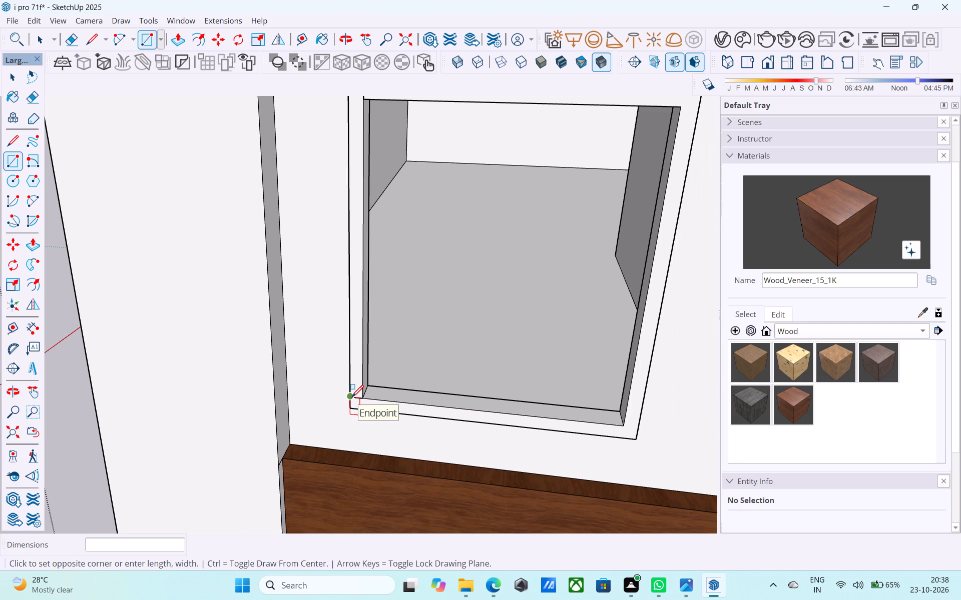
{"action": "scroll", "coordinate": [352, 398], "scroll_direction": "down", "scroll_amount": 1}
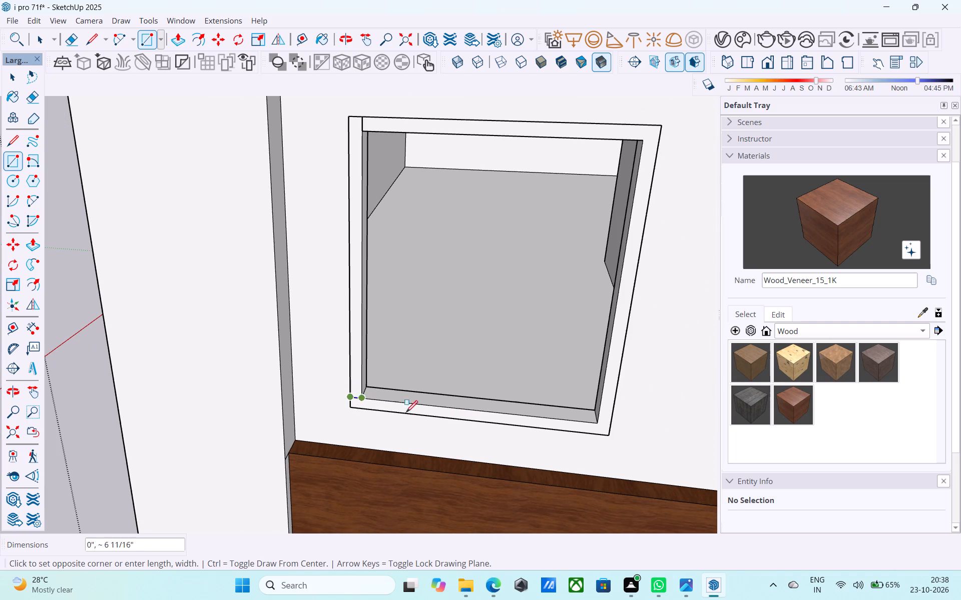
{"action": "scroll", "coordinate": [596, 438], "scroll_direction": "up", "scroll_amount": 4}
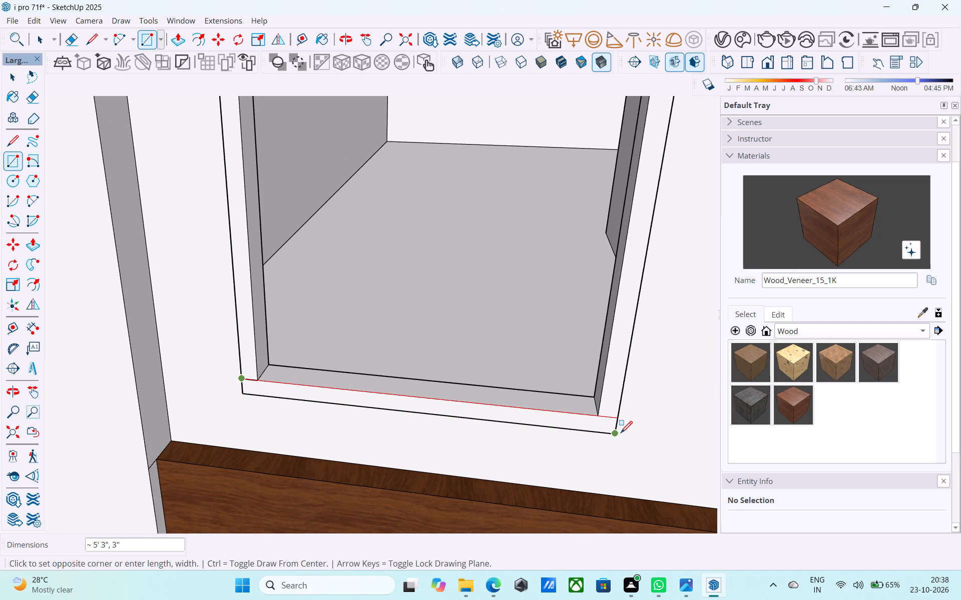
{"action": "left_click", "coordinate": [618, 434]}
Draw a 3" by 5' 6" rectangle along the frame's right side and a 5' by 3" rectangle along its top.
{"action": "left_click", "coordinate": [614, 421]}
{"action": "scroll", "coordinate": [606, 366], "scroll_direction": "down", "scroll_amount": 6}
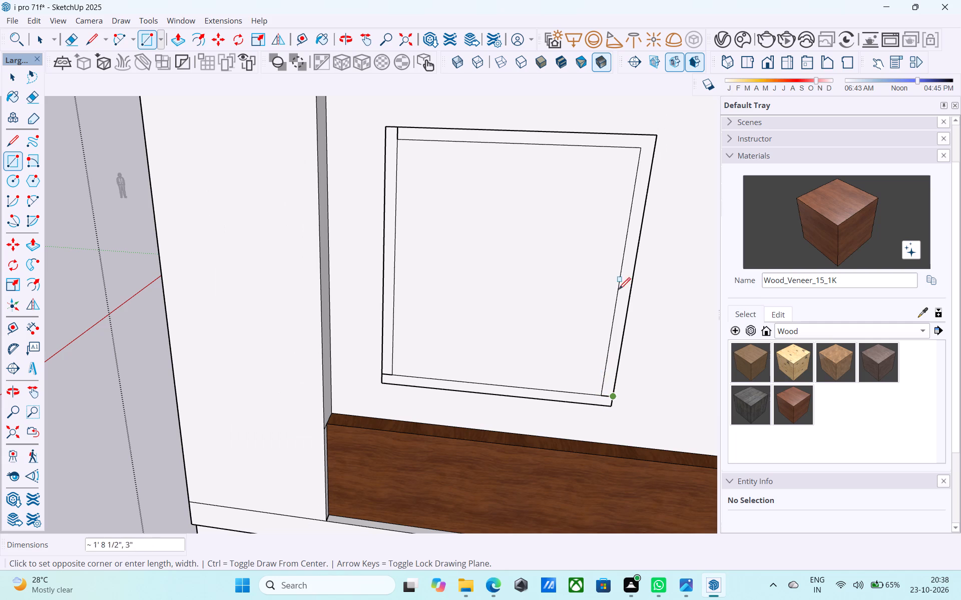
{"action": "left_click", "coordinate": [641, 148]}
{"action": "left_click", "coordinate": [660, 135]}
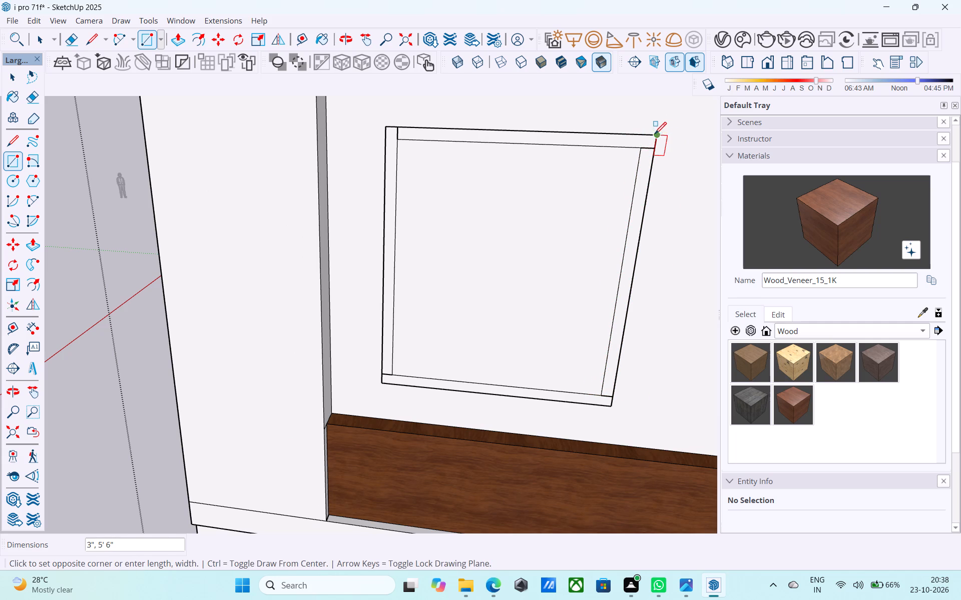
{"action": "left_click", "coordinate": [398, 141]}
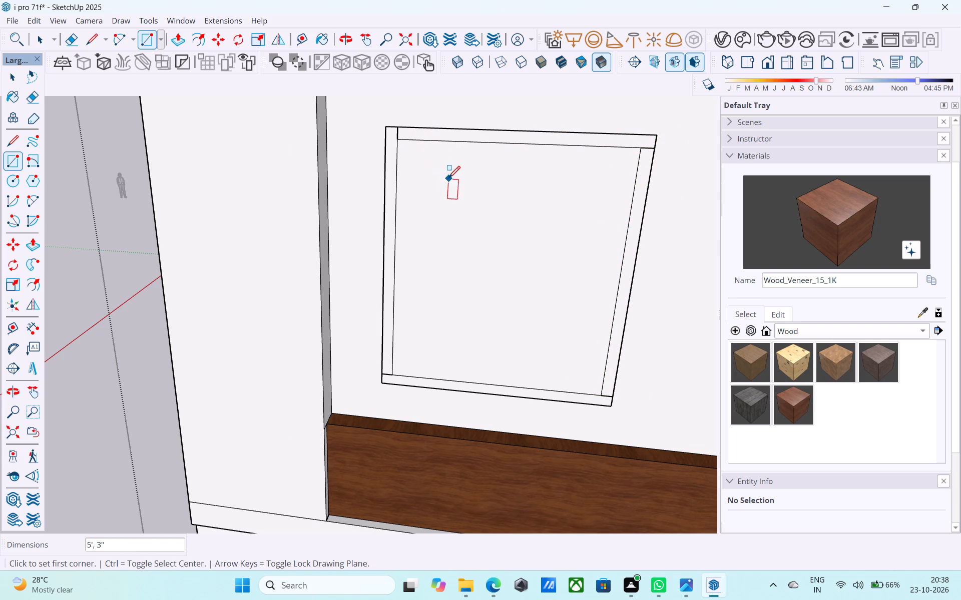
Delete the face closing off the window opening inside the frame strips.
{"action": "key", "text": "space"}
{"action": "left_click", "coordinate": [448, 179]}
{"action": "key", "text": "Delete"}
Erase the short seam lines at the four corners of the window frame so the strips form one continuous border.
{"action": "scroll", "coordinate": [449, 179], "scroll_direction": "down", "scroll_amount": 5}
{"action": "scroll", "coordinate": [450, 177], "scroll_direction": "up", "scroll_amount": 4}
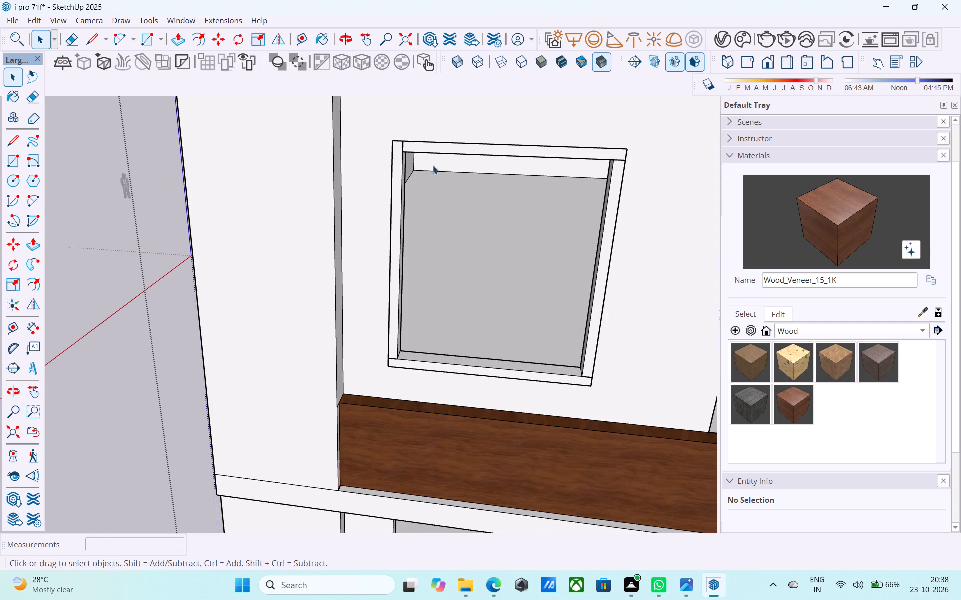
{"action": "scroll", "coordinate": [414, 161], "scroll_direction": "up", "scroll_amount": 3}
{"action": "scroll", "coordinate": [413, 158], "scroll_direction": "down", "scroll_amount": 3}
{"action": "key", "text": "e"}
{"action": "scroll", "coordinate": [406, 140], "scroll_direction": "up", "scroll_amount": 3}
{"action": "left_click", "coordinate": [400, 142]}
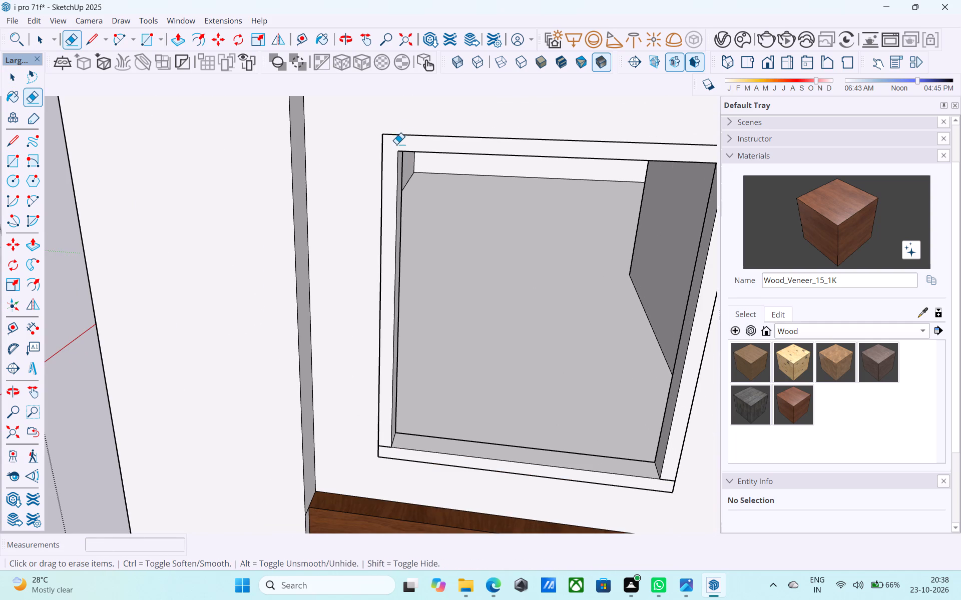
{"action": "scroll", "coordinate": [391, 139], "scroll_direction": "down", "scroll_amount": 5}
{"action": "scroll", "coordinate": [395, 355], "scroll_direction": "up", "scroll_amount": 9}
{"action": "left_click_drag", "start_coordinate": [381, 340], "coordinate": [380, 335]}
{"action": "scroll", "coordinate": [318, 333], "scroll_direction": "down", "scroll_amount": 7}
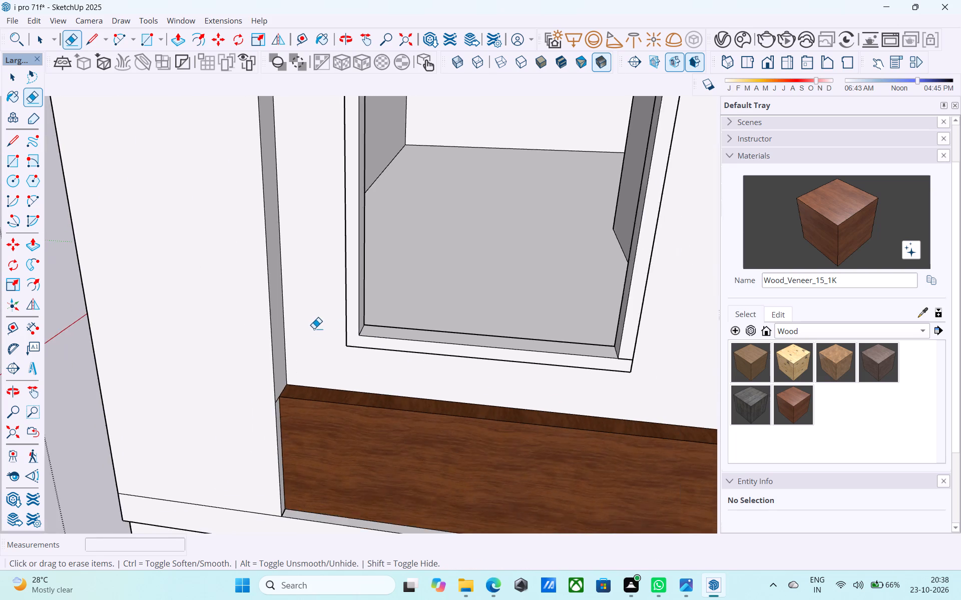
{"action": "scroll", "coordinate": [314, 328], "scroll_direction": "down", "scroll_amount": 3}
{"action": "scroll", "coordinate": [568, 341], "scroll_direction": "up", "scroll_amount": 8}
{"action": "left_click_drag", "start_coordinate": [534, 360], "coordinate": [531, 350]}
{"action": "scroll", "coordinate": [523, 363], "scroll_direction": "down", "scroll_amount": 13}
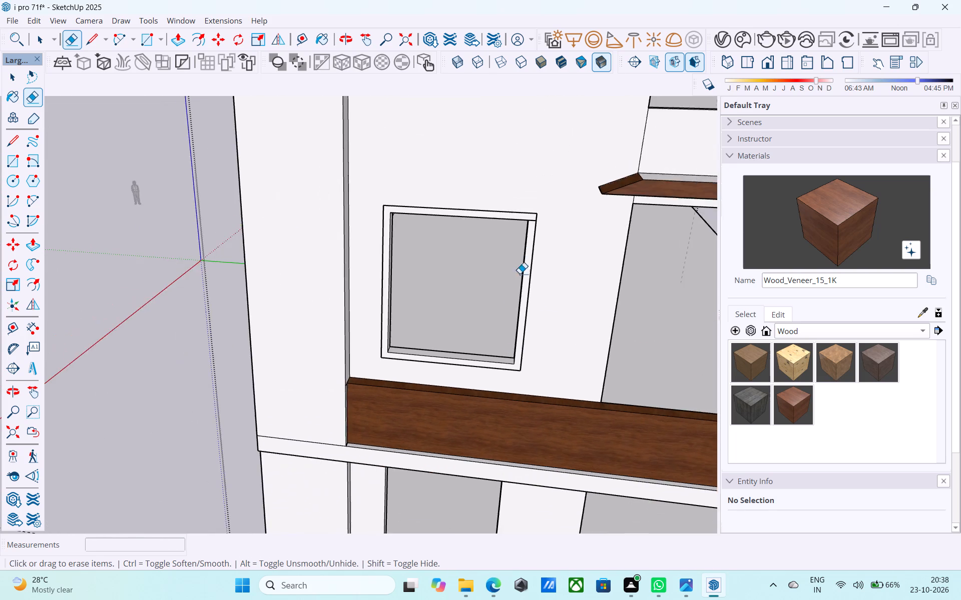
{"action": "scroll", "coordinate": [530, 226], "scroll_direction": "up", "scroll_amount": 11}
{"action": "left_click", "coordinate": [535, 214]}
{"action": "key", "text": "space"}
{"action": "scroll", "coordinate": [536, 218], "scroll_direction": "down", "scroll_amount": 11}
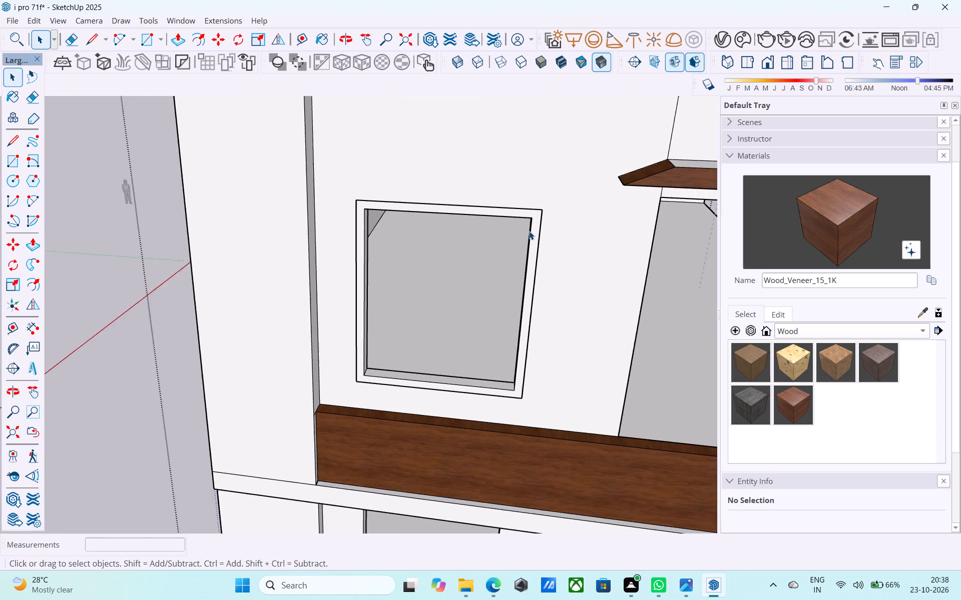
Copy the right edge of the window opening below the wood-veneer band a short distance outward onto the wall.
{"action": "scroll", "coordinate": [529, 231], "scroll_direction": "down", "scroll_amount": 9}
{"action": "middle_click_drag", "start_coordinate": [502, 304], "coordinate": [503, 231]}
{"action": "scroll", "coordinate": [519, 316], "scroll_direction": "up", "scroll_amount": 6}
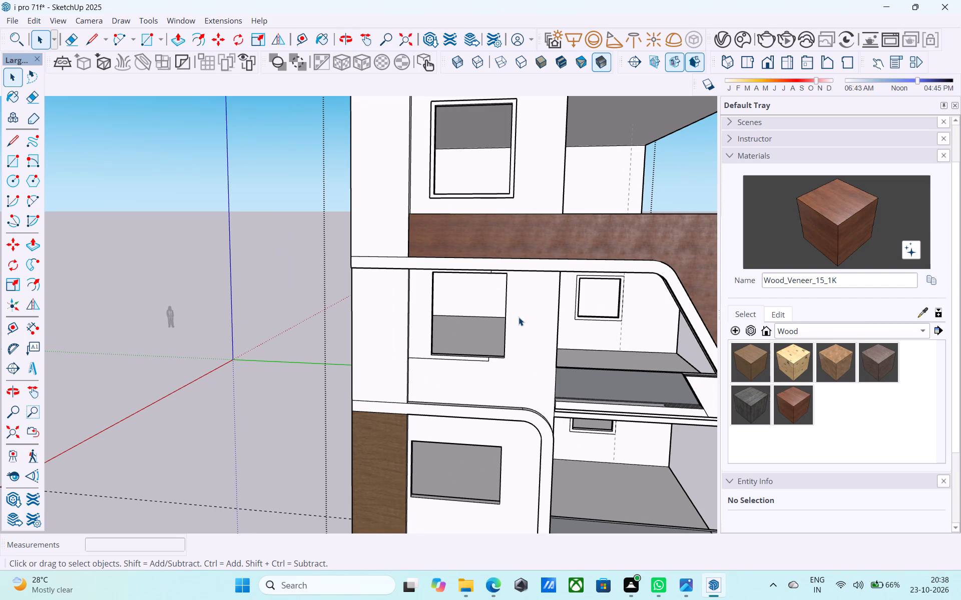
{"action": "scroll", "coordinate": [519, 317], "scroll_direction": "down", "scroll_amount": 2}
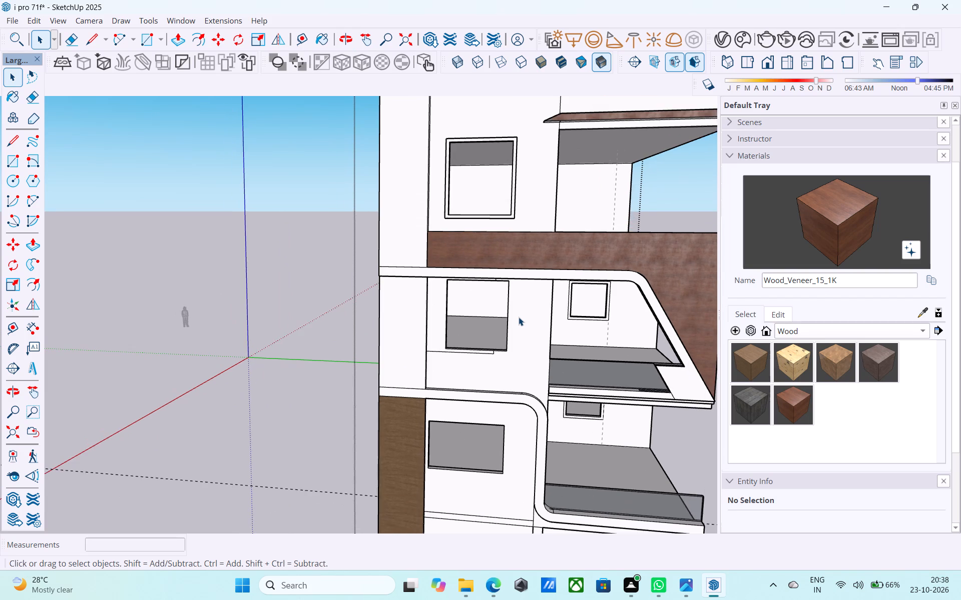
{"action": "scroll", "coordinate": [519, 317], "scroll_direction": "down", "scroll_amount": 4}
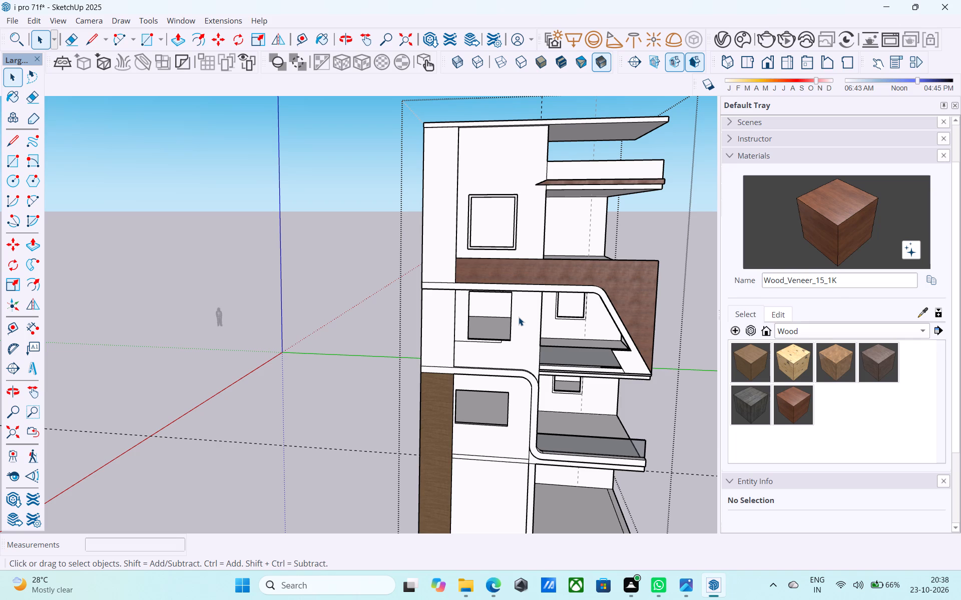
{"action": "middle_click_drag", "start_coordinate": [517, 316], "coordinate": [499, 266]}
{"action": "scroll", "coordinate": [499, 266], "scroll_direction": "up", "scroll_amount": 7}
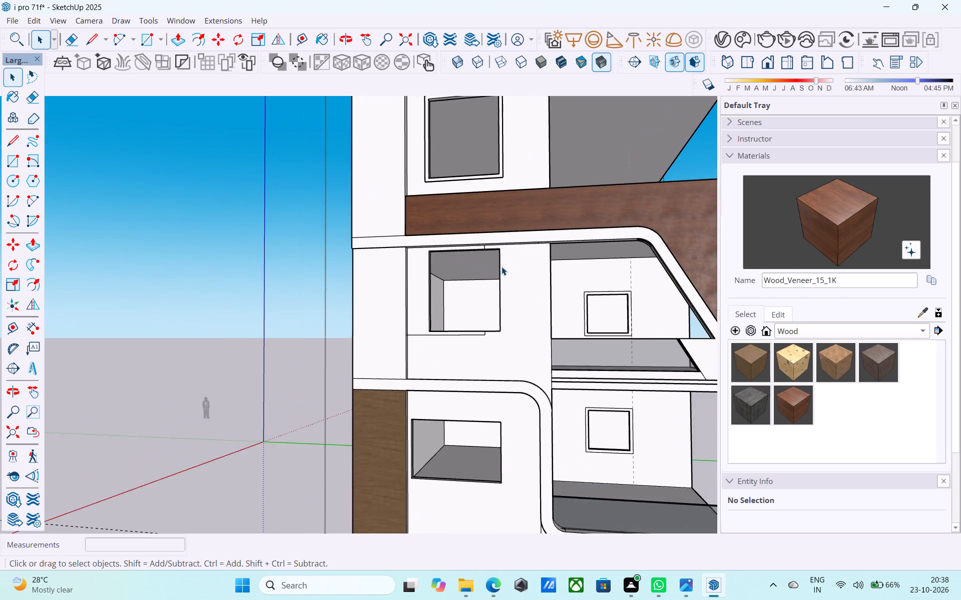
{"action": "scroll", "coordinate": [502, 266], "scroll_direction": "up", "scroll_amount": 8}
{"action": "middle_click_drag", "start_coordinate": [497, 255], "coordinate": [502, 251]}
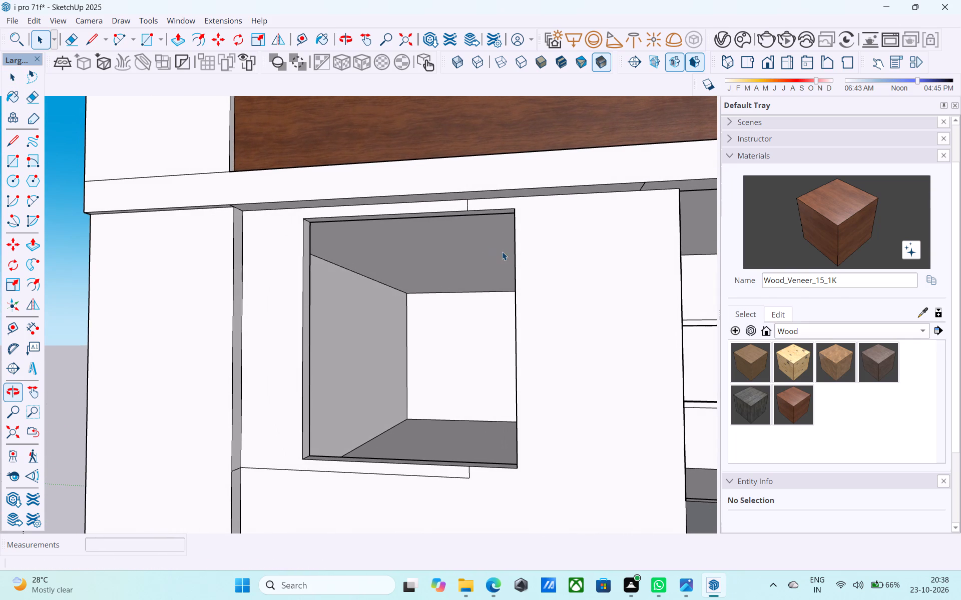
{"action": "left_click", "coordinate": [517, 287]}
{"action": "key", "text": "m"}
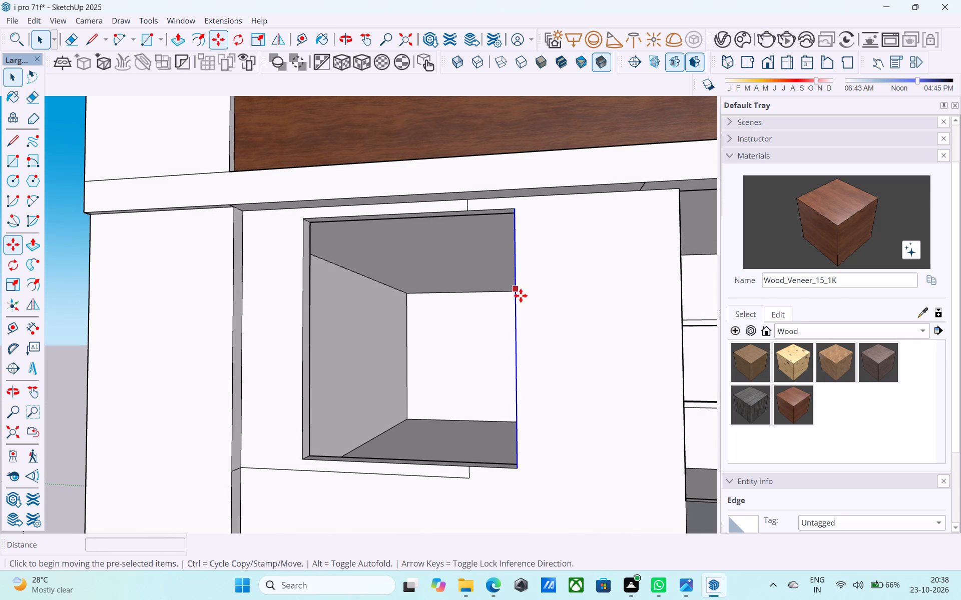
{"action": "left_click", "coordinate": [520, 468]}
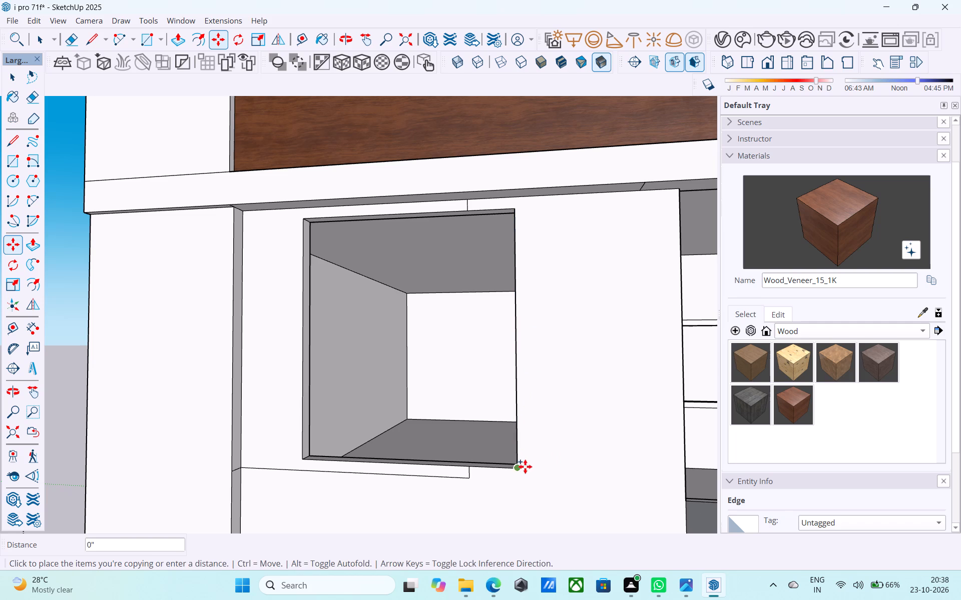
{"action": "left_click", "coordinate": [528, 466]}
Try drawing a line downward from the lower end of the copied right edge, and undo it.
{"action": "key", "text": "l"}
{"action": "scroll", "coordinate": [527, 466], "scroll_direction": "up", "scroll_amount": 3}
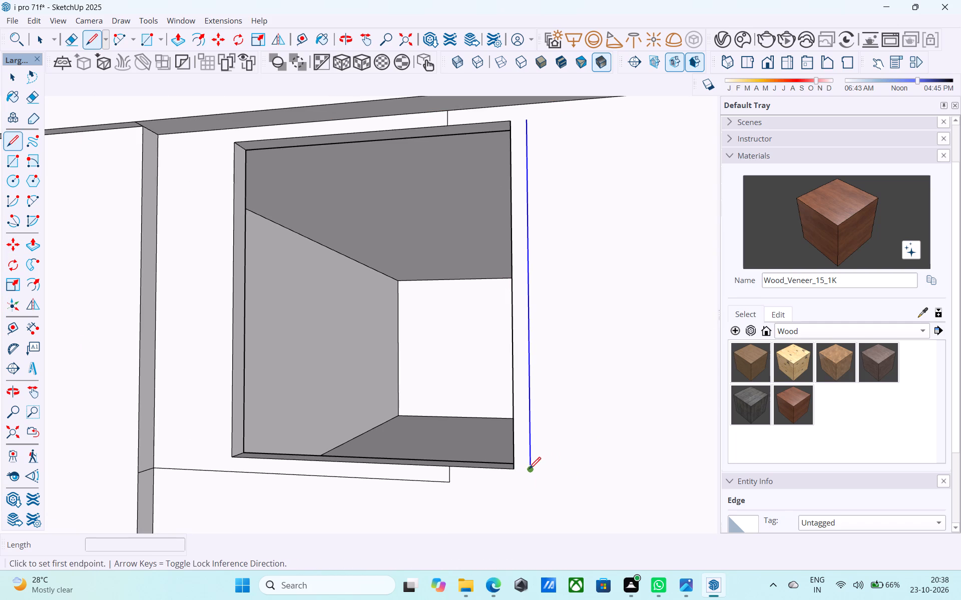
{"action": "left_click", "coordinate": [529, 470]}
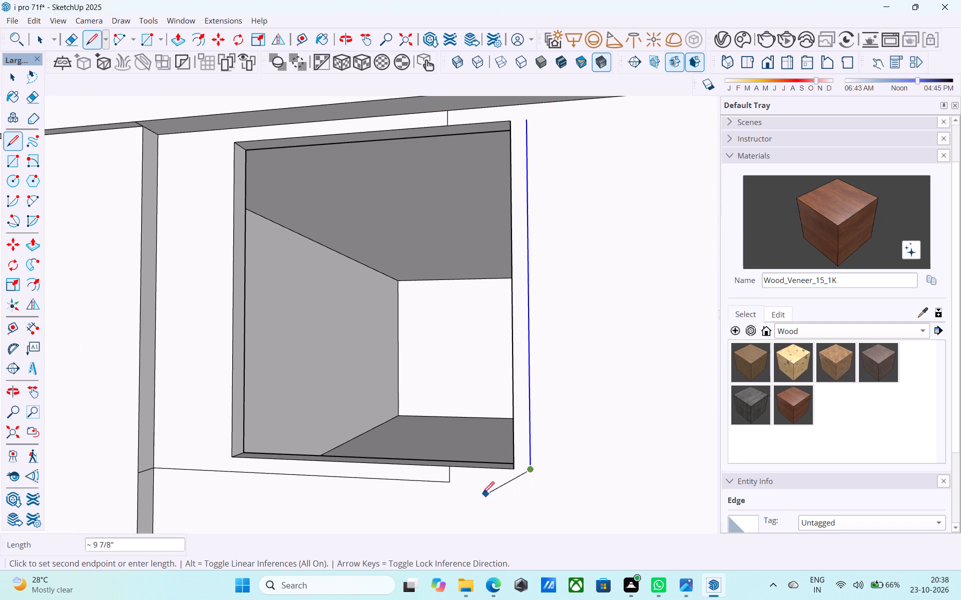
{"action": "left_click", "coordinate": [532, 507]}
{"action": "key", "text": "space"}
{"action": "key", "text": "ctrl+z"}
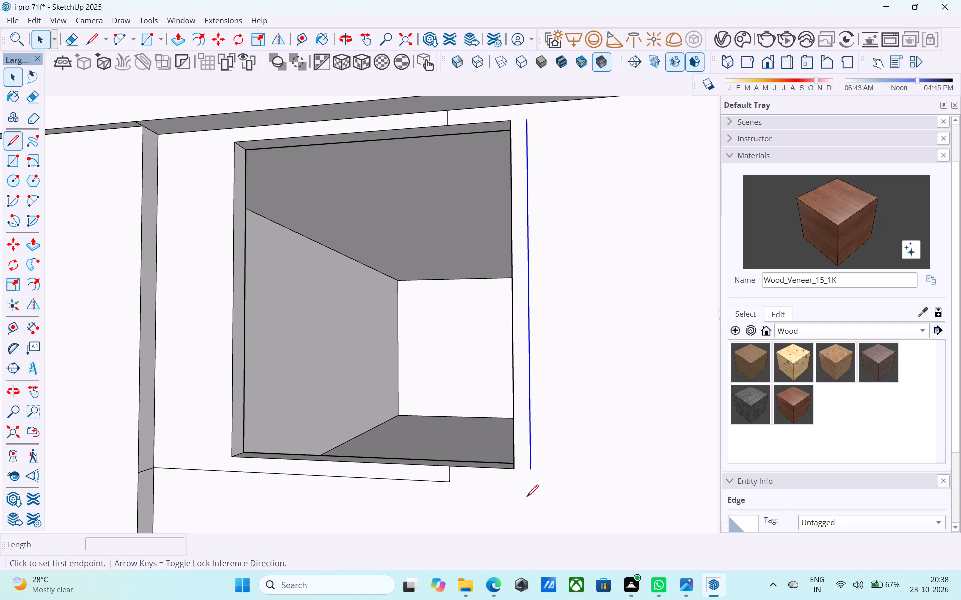
Draw lines closing the border's lower-right corner to the existing line below the window, and erase the short vertical seam there.
{"action": "key", "text": "l"}
{"action": "left_click", "coordinate": [532, 472]}
{"action": "middle_click_drag", "start_coordinate": [530, 497], "coordinate": [459, 488]}
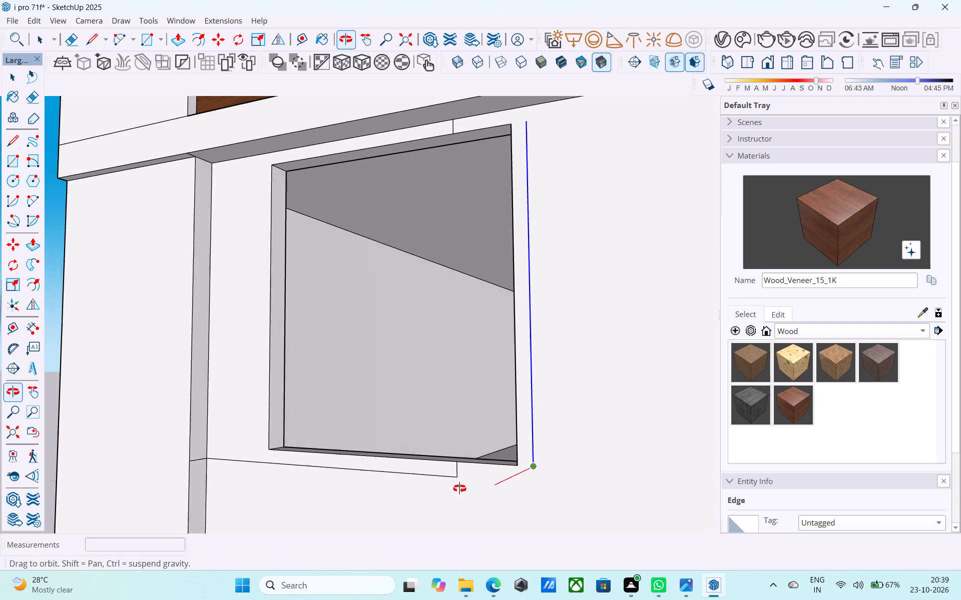
{"action": "middle_click_drag", "start_coordinate": [459, 488], "coordinate": [459, 489]}
{"action": "left_click", "coordinate": [539, 490]}
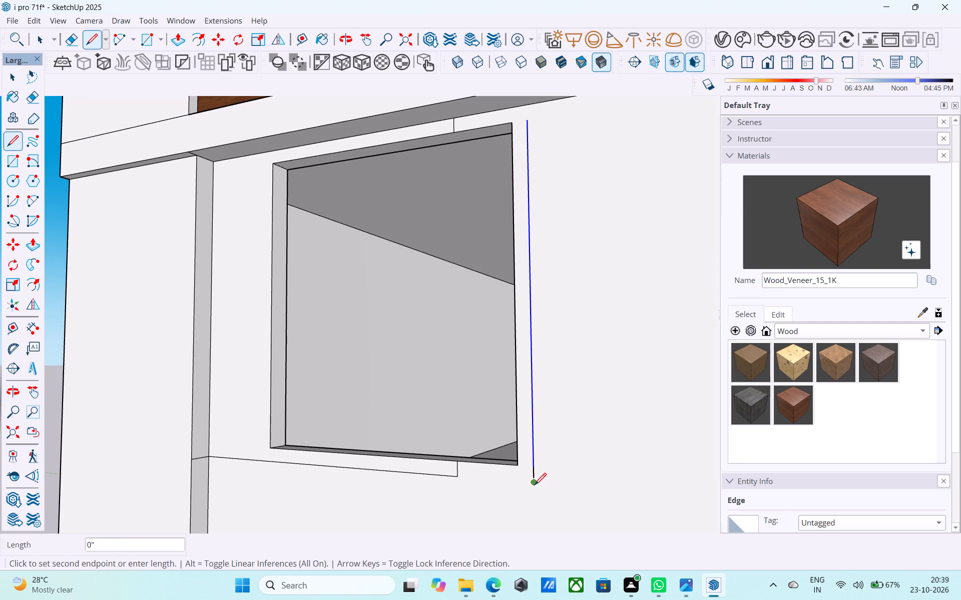
{"action": "left_click", "coordinate": [535, 486]}
{"action": "left_click", "coordinate": [459, 478]}
{"action": "scroll", "coordinate": [458, 476], "scroll_direction": "up", "scroll_amount": 4}
{"action": "key", "text": "e"}
{"action": "left_click", "coordinate": [458, 471]}
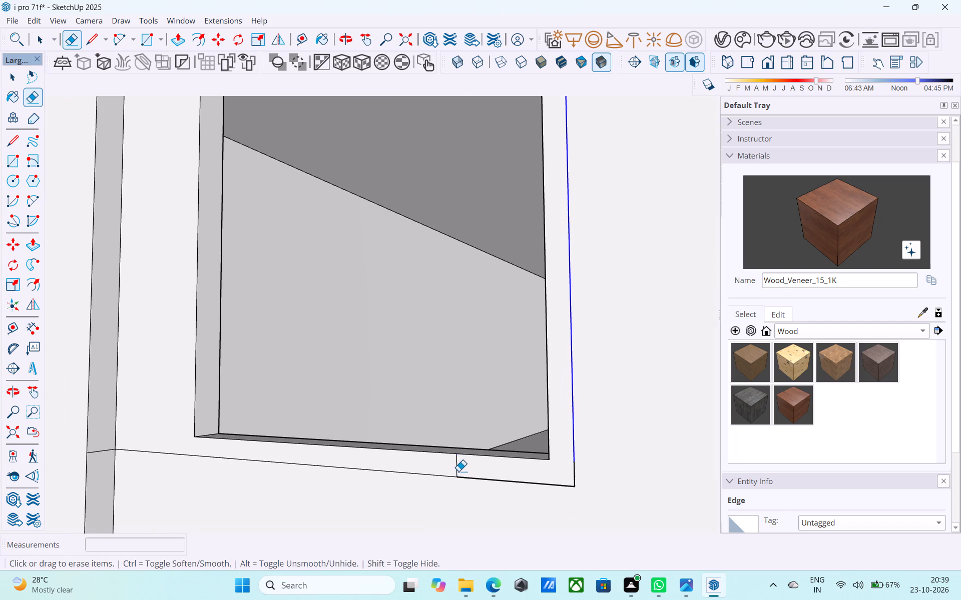
{"action": "key", "text": "space"}
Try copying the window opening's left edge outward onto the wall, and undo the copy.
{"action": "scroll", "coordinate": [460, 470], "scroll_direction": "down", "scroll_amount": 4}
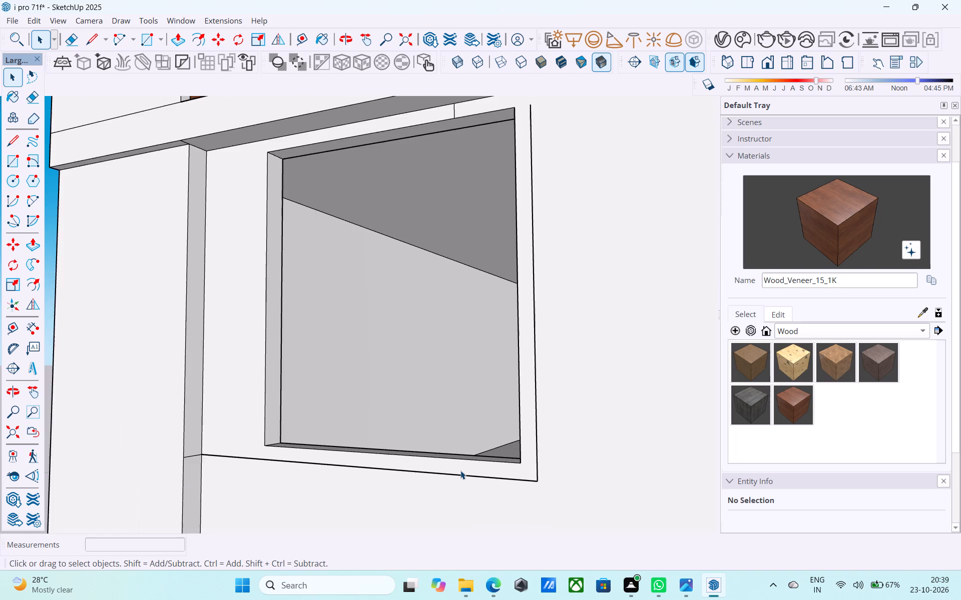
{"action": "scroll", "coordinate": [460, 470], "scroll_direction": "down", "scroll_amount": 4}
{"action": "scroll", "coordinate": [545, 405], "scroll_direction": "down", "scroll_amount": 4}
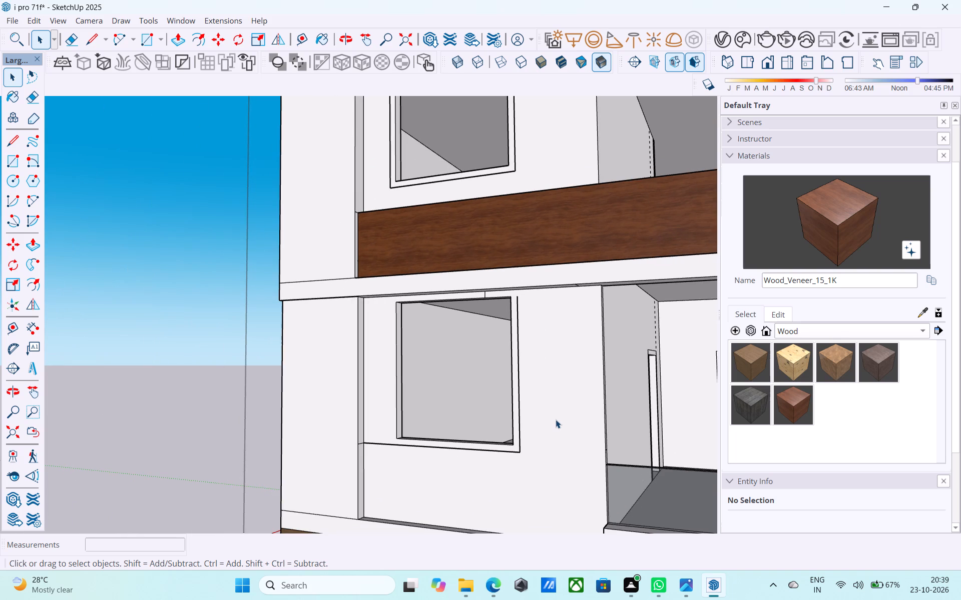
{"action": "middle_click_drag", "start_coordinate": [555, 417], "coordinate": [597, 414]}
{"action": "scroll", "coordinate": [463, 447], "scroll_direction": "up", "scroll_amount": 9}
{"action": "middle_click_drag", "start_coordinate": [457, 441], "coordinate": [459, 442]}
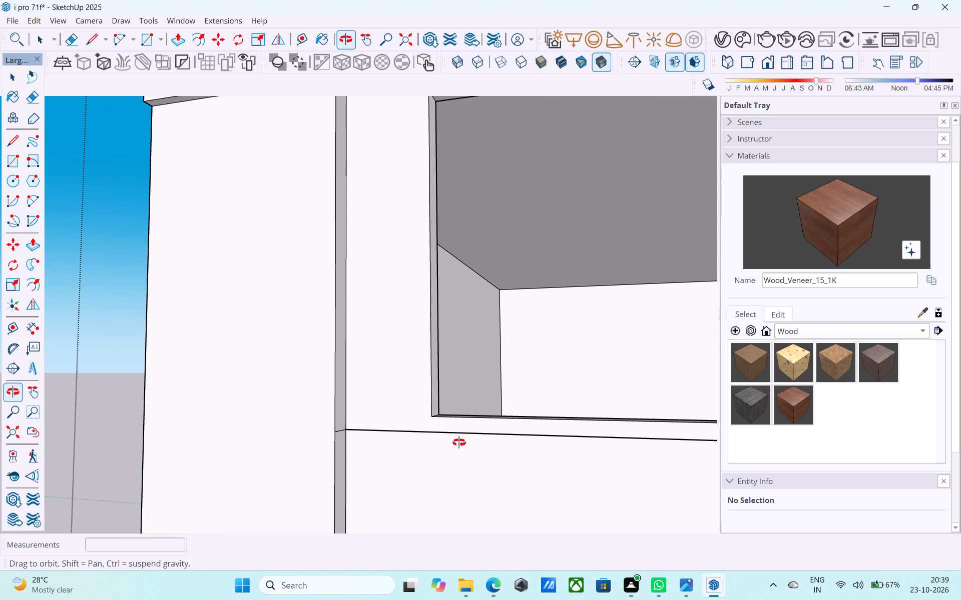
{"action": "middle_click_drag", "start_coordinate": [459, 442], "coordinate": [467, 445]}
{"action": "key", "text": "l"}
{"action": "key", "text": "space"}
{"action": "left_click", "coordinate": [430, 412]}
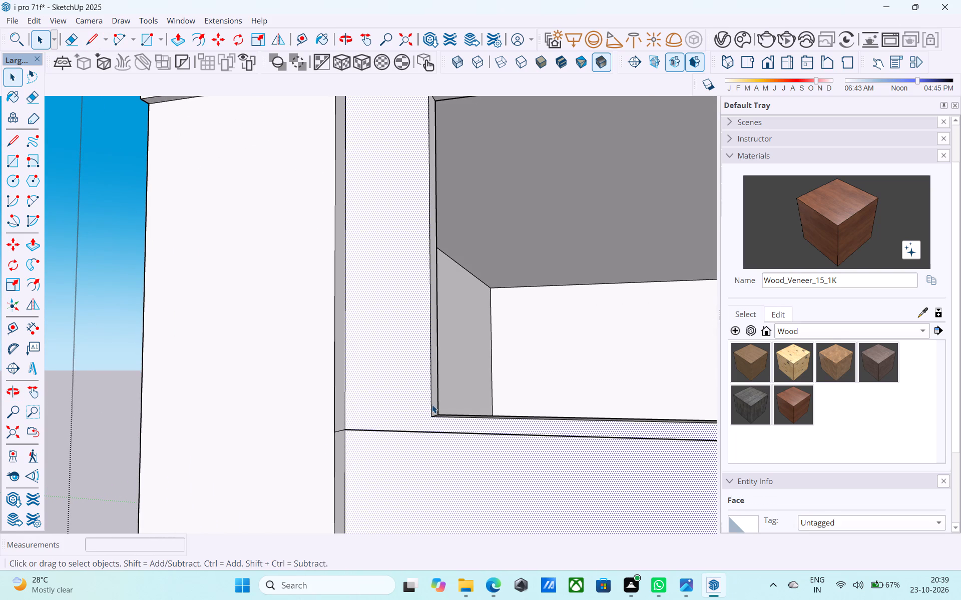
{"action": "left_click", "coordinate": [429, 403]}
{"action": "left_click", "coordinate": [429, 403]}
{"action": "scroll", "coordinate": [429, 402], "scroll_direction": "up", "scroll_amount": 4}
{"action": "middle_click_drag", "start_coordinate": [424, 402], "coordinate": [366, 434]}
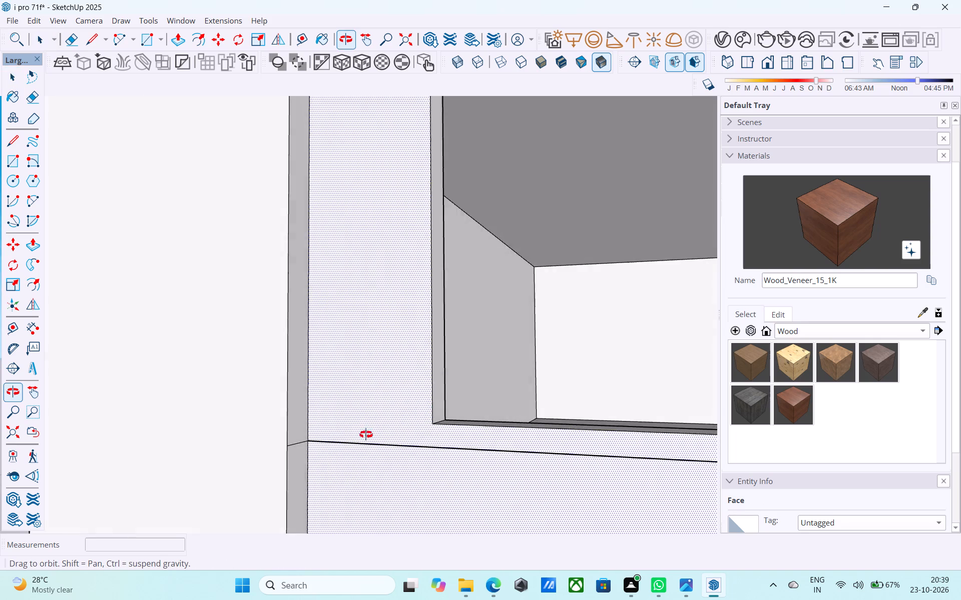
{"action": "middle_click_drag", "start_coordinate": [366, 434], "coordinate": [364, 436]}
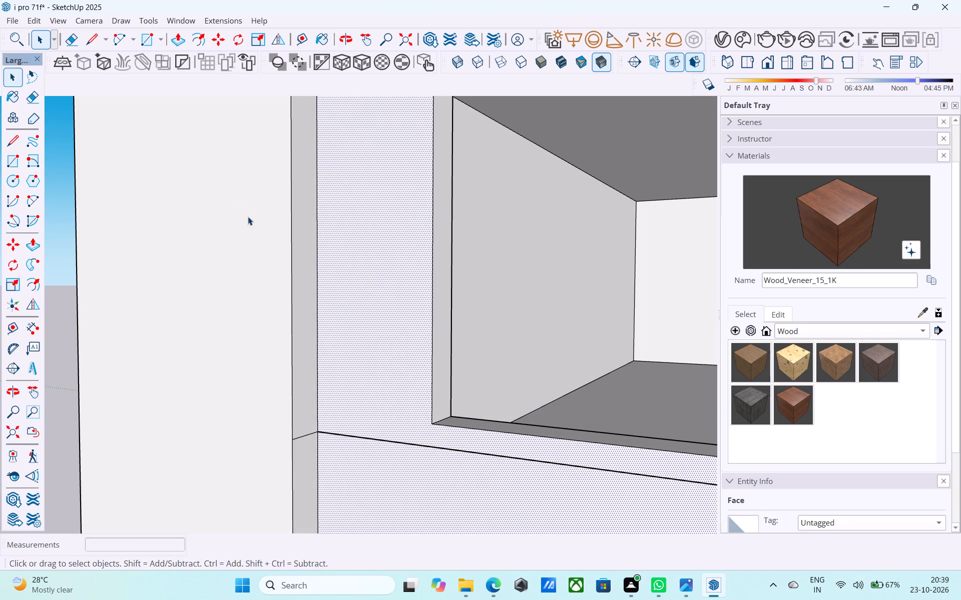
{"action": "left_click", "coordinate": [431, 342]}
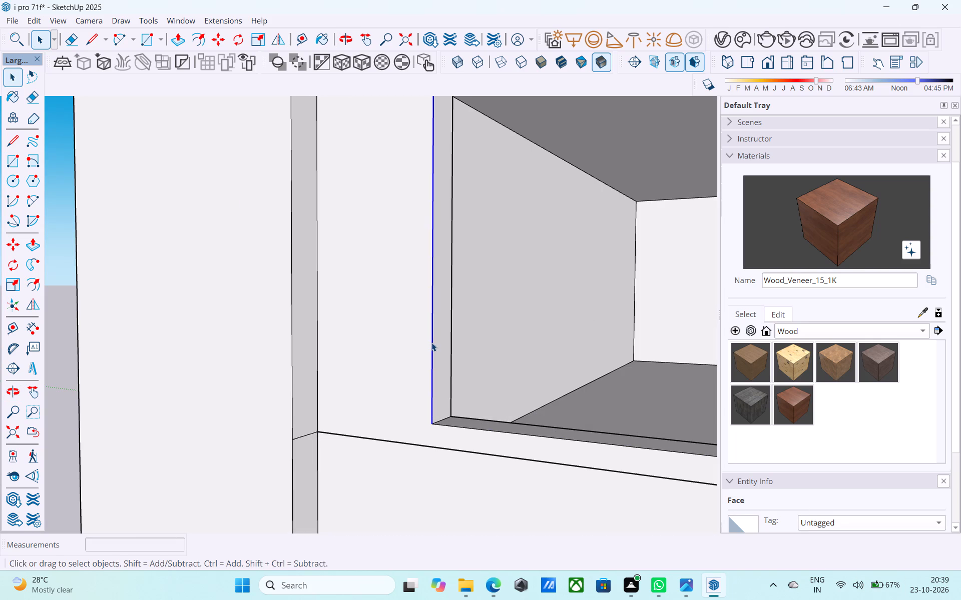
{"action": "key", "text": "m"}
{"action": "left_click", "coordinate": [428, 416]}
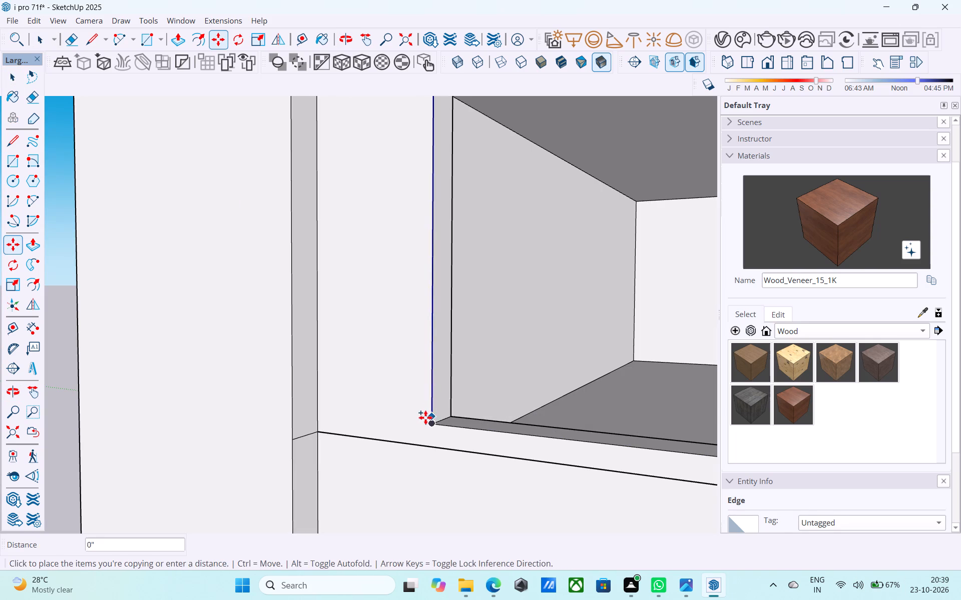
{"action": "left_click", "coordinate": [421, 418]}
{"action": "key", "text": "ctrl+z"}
Copy the window opening's left edge 3" outward onto the wall.
{"action": "scroll", "coordinate": [425, 418], "scroll_direction": "up", "scroll_amount": 2}
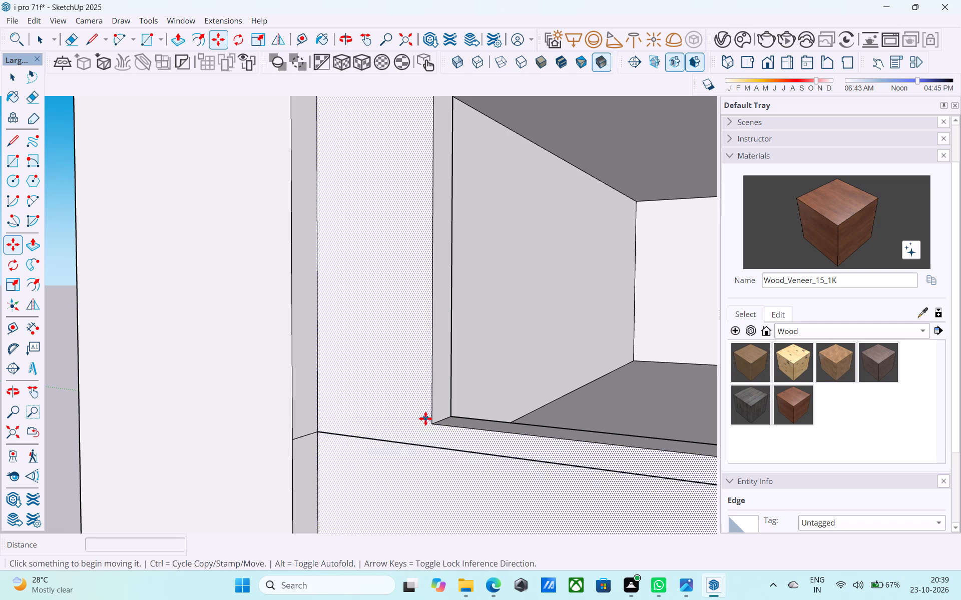
{"action": "scroll", "coordinate": [425, 418], "scroll_direction": "up", "scroll_amount": 1}
{"action": "key", "text": "space"}
{"action": "left_click", "coordinate": [436, 415]}
{"action": "left_click", "coordinate": [434, 415]}
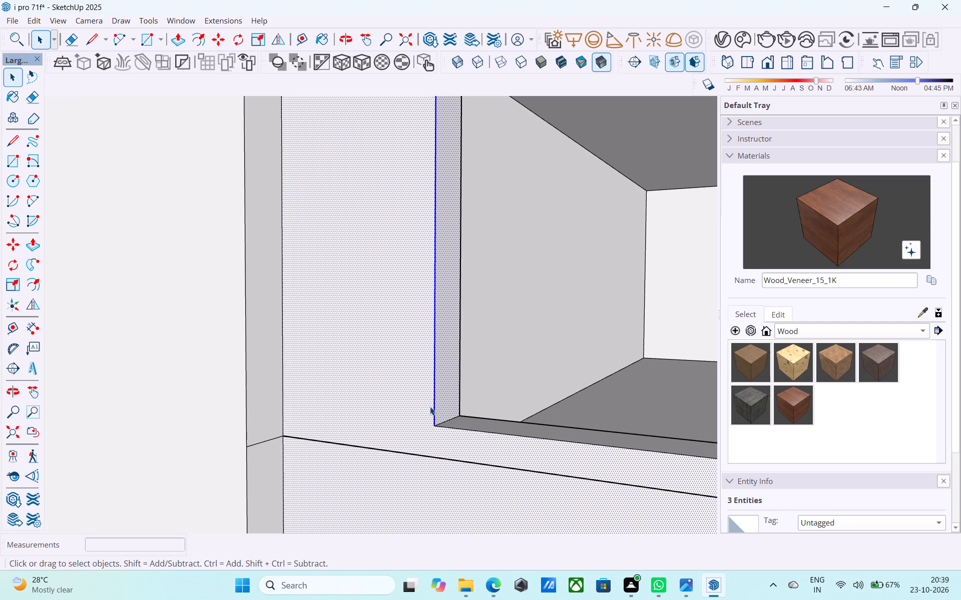
{"action": "left_click", "coordinate": [405, 393]}
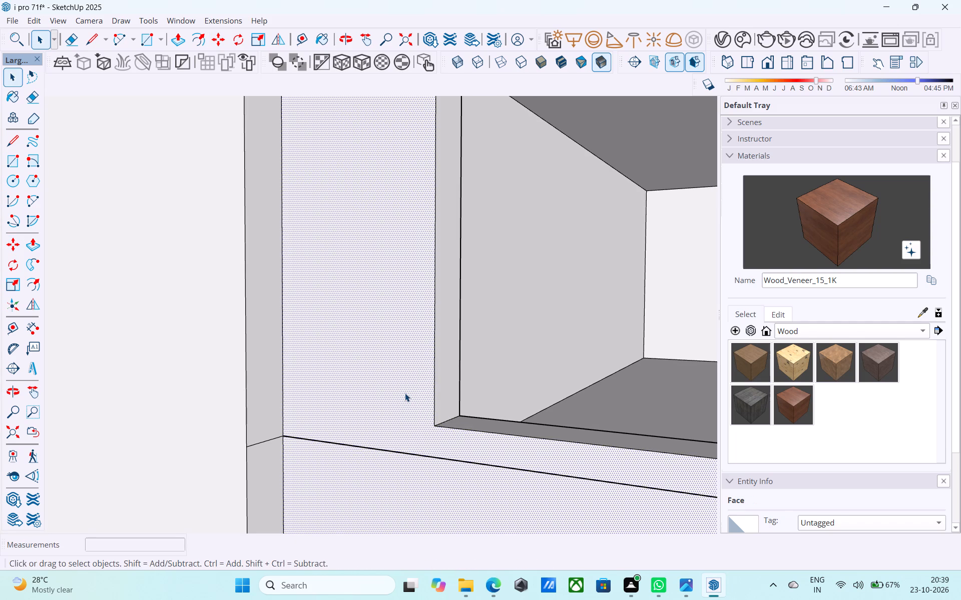
{"action": "scroll", "coordinate": [417, 402], "scroll_direction": "up", "scroll_amount": 3}
{"action": "left_click", "coordinate": [440, 415]}
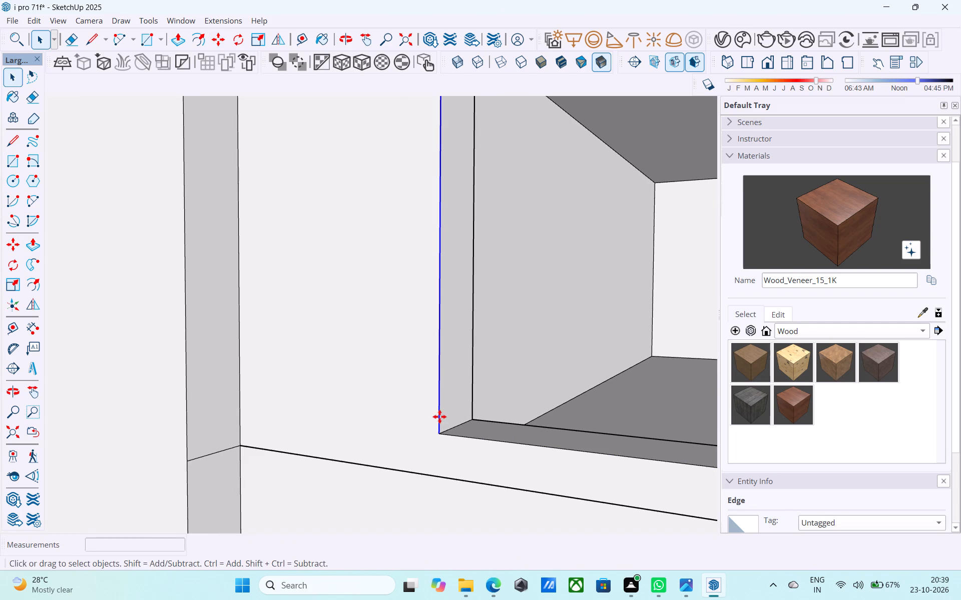
{"action": "key", "text": "m"}
{"action": "left_click", "coordinate": [437, 431]}
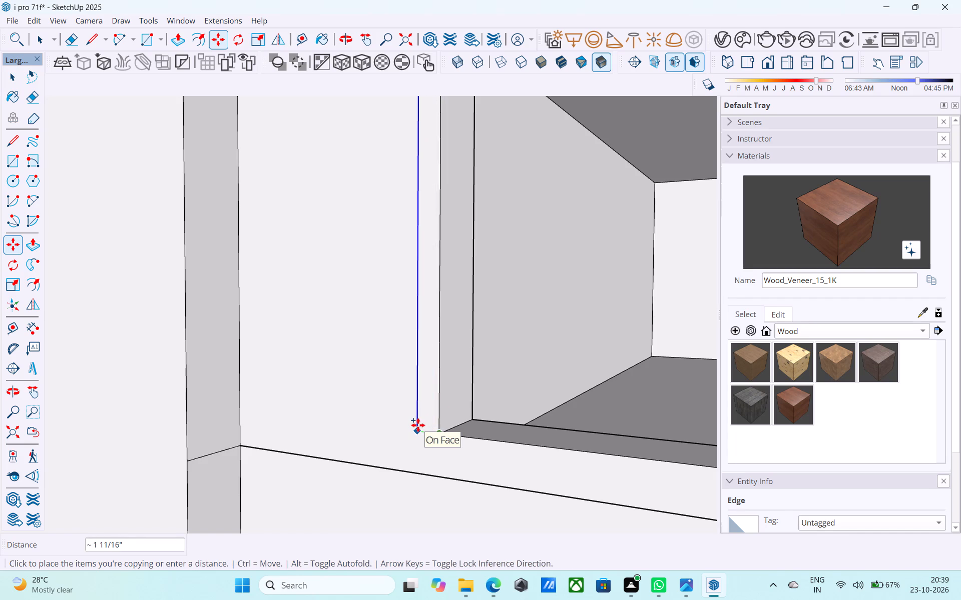
{"action": "type", "text": "3\""}
{"action": "key", "text": "Return"}
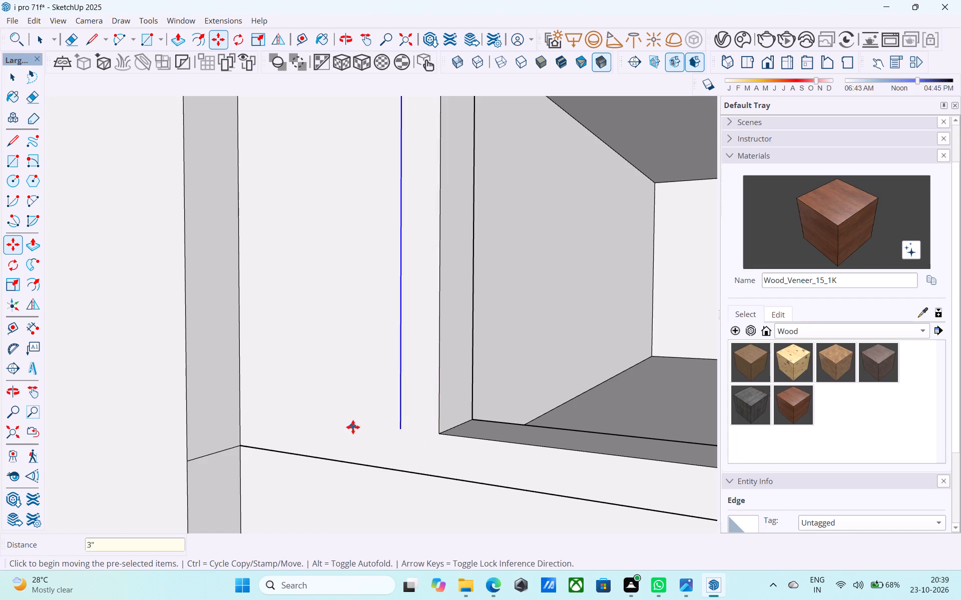
Extend the copied left edge 3" down to the border's bottom line, and erase the surplus bottom line beyond that corner.
{"action": "key", "text": "l"}
{"action": "left_click", "coordinate": [398, 428]}
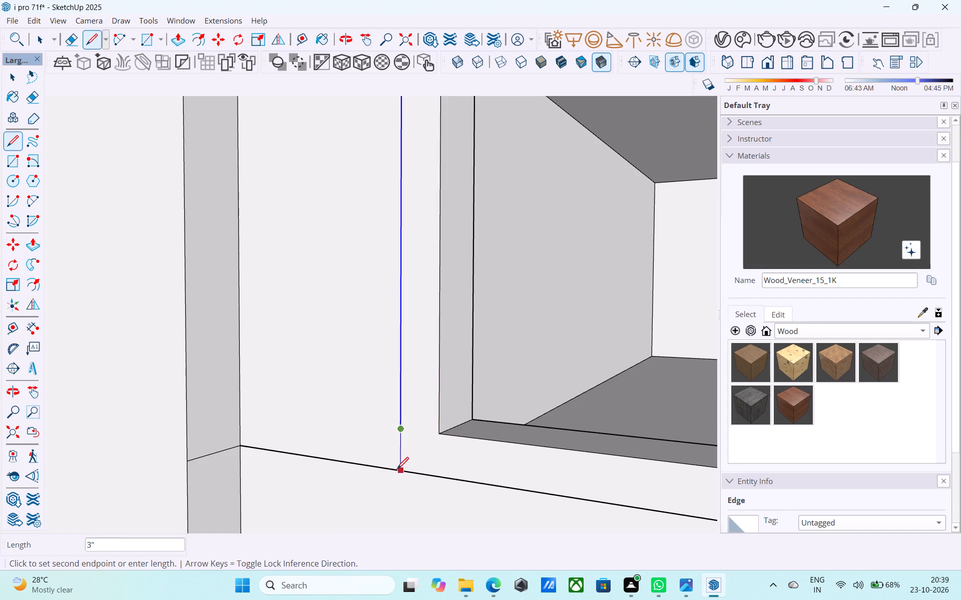
{"action": "left_click", "coordinate": [397, 470]}
{"action": "key", "text": "space"}
{"action": "key", "text": "e"}
{"action": "left_click_drag", "start_coordinate": [377, 476], "coordinate": [367, 442]}
Extend the border's left line 3" up to the underside of the slab above the window.
{"action": "scroll", "coordinate": [366, 437], "scroll_direction": "down", "scroll_amount": 8}
{"action": "scroll", "coordinate": [393, 405], "scroll_direction": "down", "scroll_amount": 3}
{"action": "middle_click_drag", "start_coordinate": [391, 409], "coordinate": [448, 463]}
{"action": "middle_click_drag", "start_coordinate": [385, 250], "coordinate": [304, 363]}
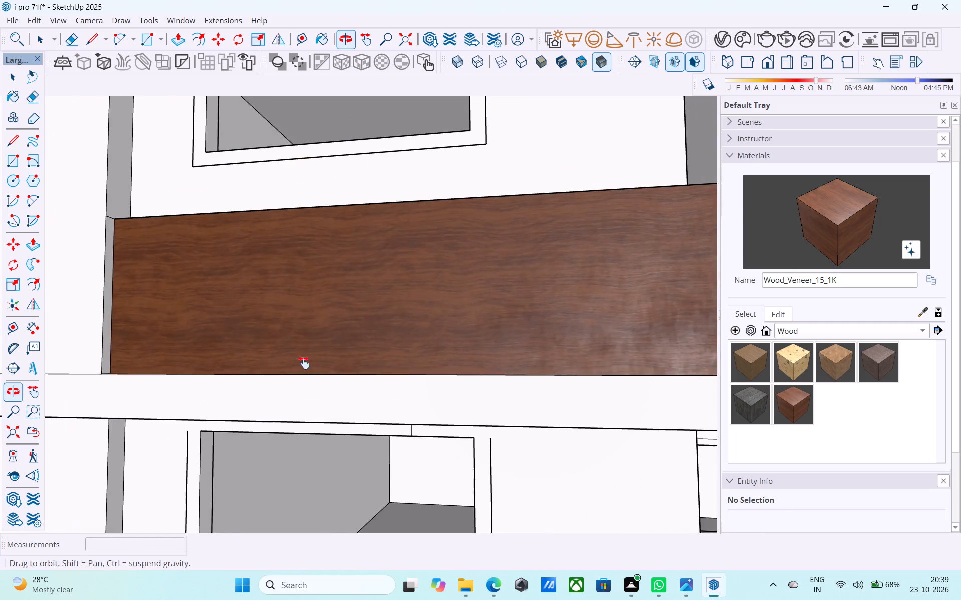
{"action": "middle_click_drag", "start_coordinate": [304, 363], "coordinate": [379, 309]}
{"action": "middle_click_drag", "start_coordinate": [297, 408], "coordinate": [376, 334], "text": "shift"}
{"action": "scroll", "coordinate": [217, 373], "scroll_direction": "up", "scroll_amount": 6}
{"action": "key", "text": "l"}
{"action": "scroll", "coordinate": [242, 375], "scroll_direction": "up", "scroll_amount": 1}
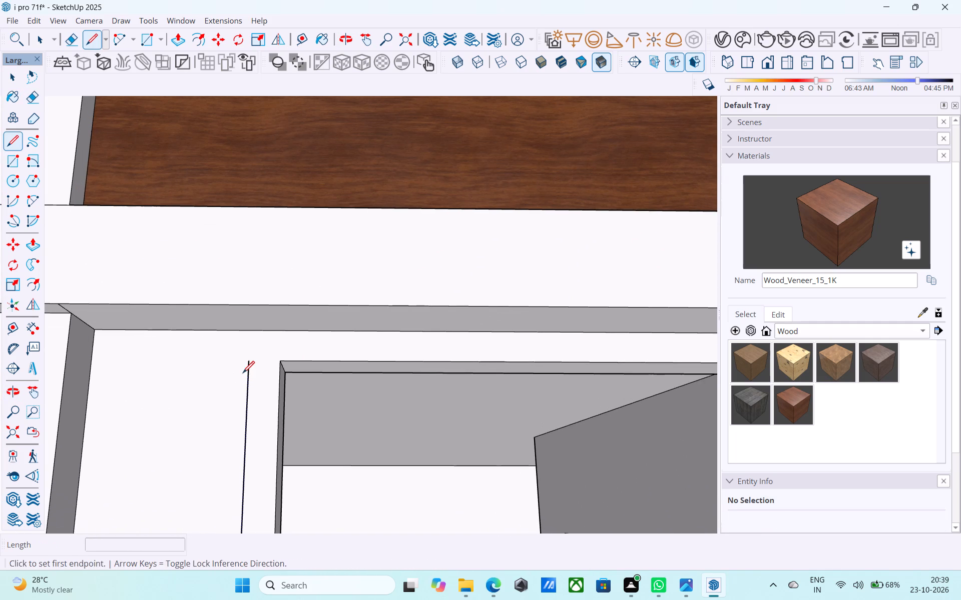
{"action": "left_click", "coordinate": [250, 364]}
{"action": "left_click", "coordinate": [250, 336]}
{"action": "scroll", "coordinate": [187, 344], "scroll_direction": "down", "scroll_amount": 5}
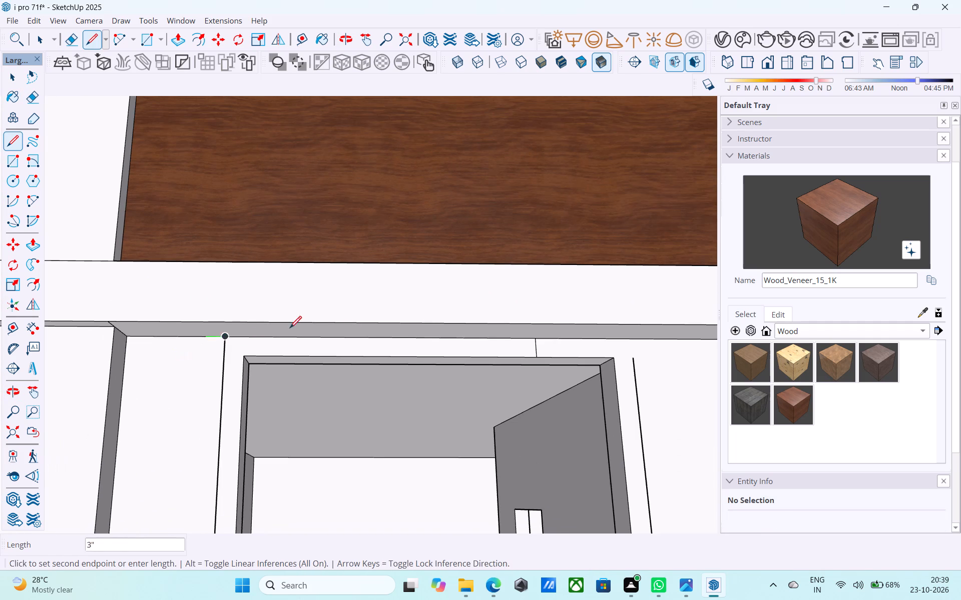
Extend the border's right line up to the underside of the slab above the window.
{"action": "key", "text": "l"}
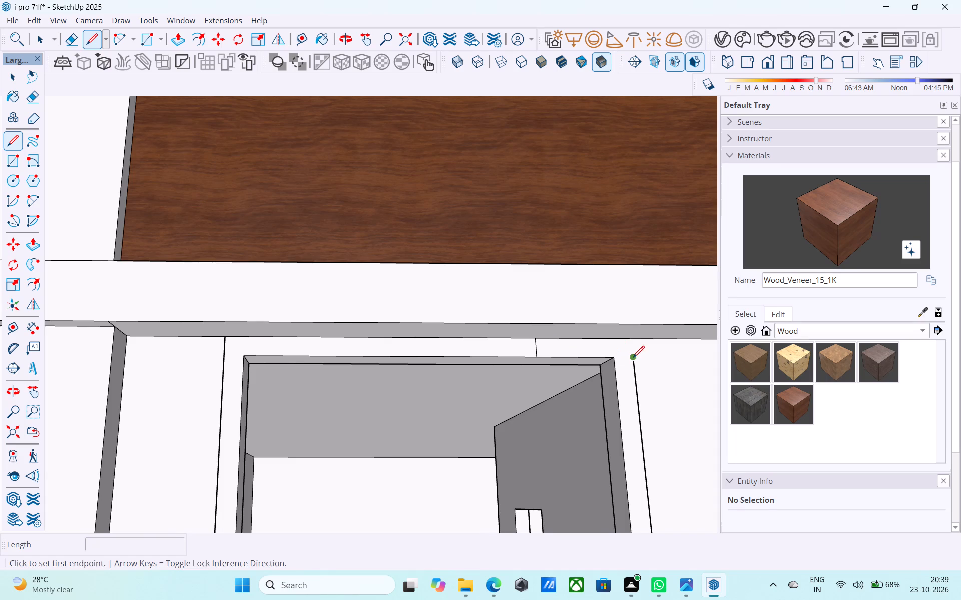
{"action": "left_click", "coordinate": [633, 359]}
{"action": "scroll", "coordinate": [632, 359], "scroll_direction": "up", "scroll_amount": 5}
{"action": "left_click", "coordinate": [626, 330]}
{"action": "key", "text": "space"}
Erase the short vertical seam line in the strip above the window opening so the top border is continuous.
{"action": "scroll", "coordinate": [602, 307], "scroll_direction": "down", "scroll_amount": 5}
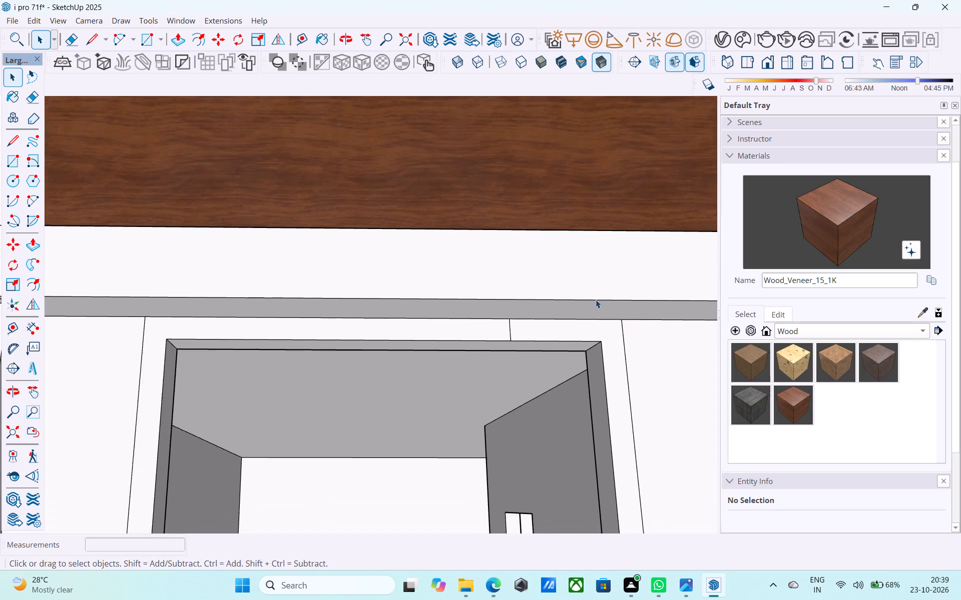
{"action": "scroll", "coordinate": [529, 310], "scroll_direction": "up", "scroll_amount": 3}
{"action": "key", "text": "e"}
{"action": "scroll", "coordinate": [517, 329], "scroll_direction": "up", "scroll_amount": 3}
{"action": "left_click_drag", "start_coordinate": [513, 331], "coordinate": [508, 333]}
{"action": "scroll", "coordinate": [502, 328], "scroll_direction": "down", "scroll_amount": 7}
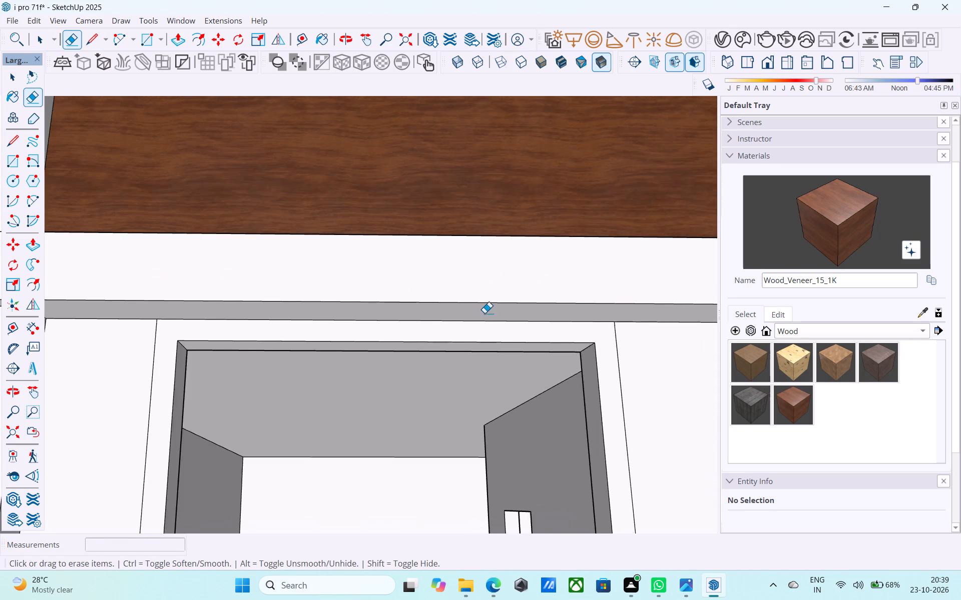
{"action": "scroll", "coordinate": [485, 313], "scroll_direction": "down", "scroll_amount": 13}
{"action": "key", "text": "space"}
{"action": "scroll", "coordinate": [467, 333], "scroll_direction": "down", "scroll_amount": 5}
{"action": "middle_click_drag", "start_coordinate": [459, 336], "coordinate": [457, 365]}
{"action": "scroll", "coordinate": [435, 319], "scroll_direction": "down", "scroll_amount": 6}
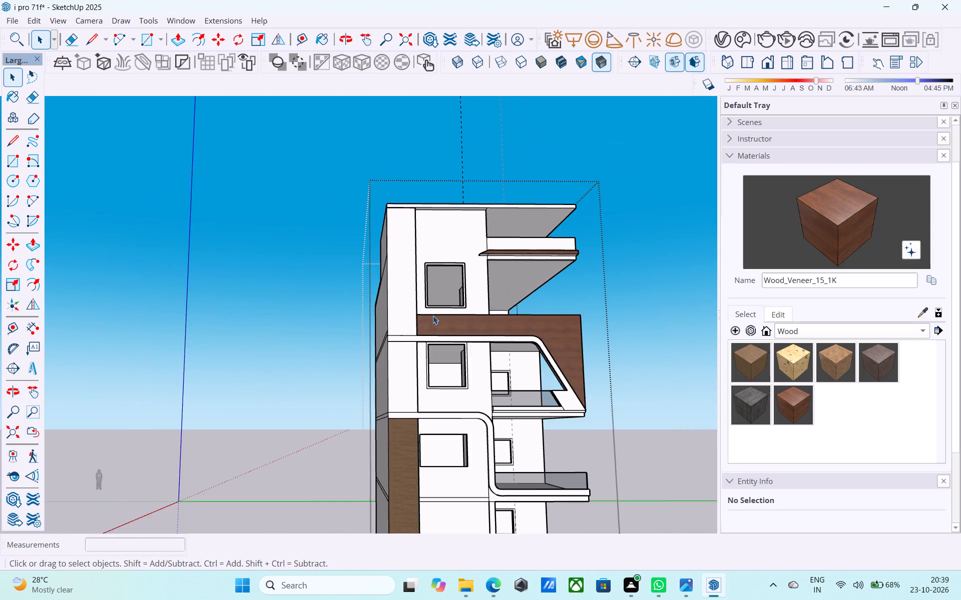
Push the left jamb of the borderless window opening beside the wood column 1' inward to narrow the opening.
{"action": "scroll", "coordinate": [433, 315], "scroll_direction": "down", "scroll_amount": 4}
{"action": "scroll", "coordinate": [463, 417], "scroll_direction": "up", "scroll_amount": 10}
{"action": "middle_click_drag", "start_coordinate": [459, 421], "coordinate": [456, 432]}
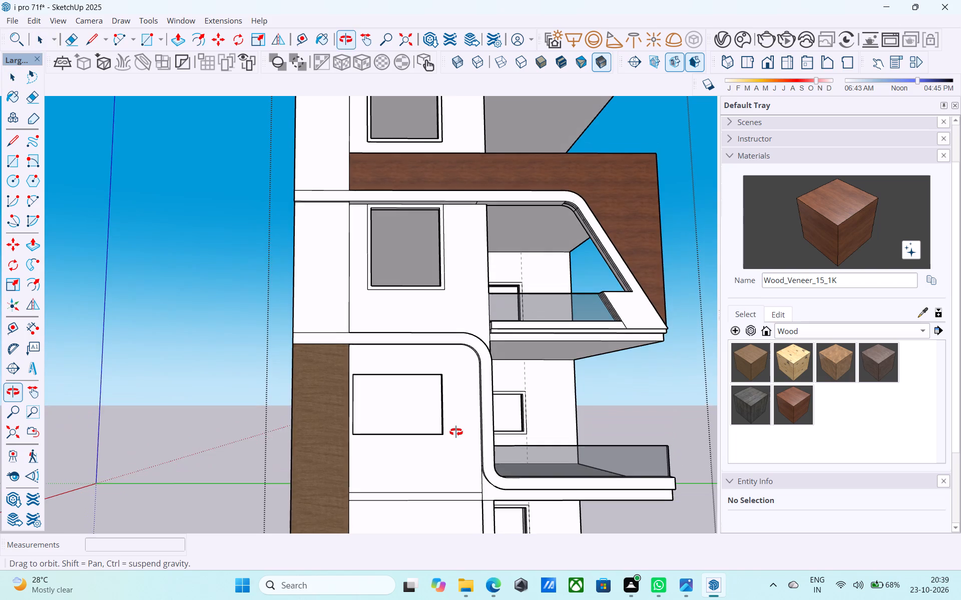
{"action": "middle_click_drag", "start_coordinate": [456, 432], "coordinate": [456, 432]}
{"action": "scroll", "coordinate": [441, 410], "scroll_direction": "up", "scroll_amount": 6}
{"action": "middle_click", "coordinate": [442, 405]}
{"action": "scroll", "coordinate": [442, 405], "scroll_direction": "down", "scroll_amount": 1}
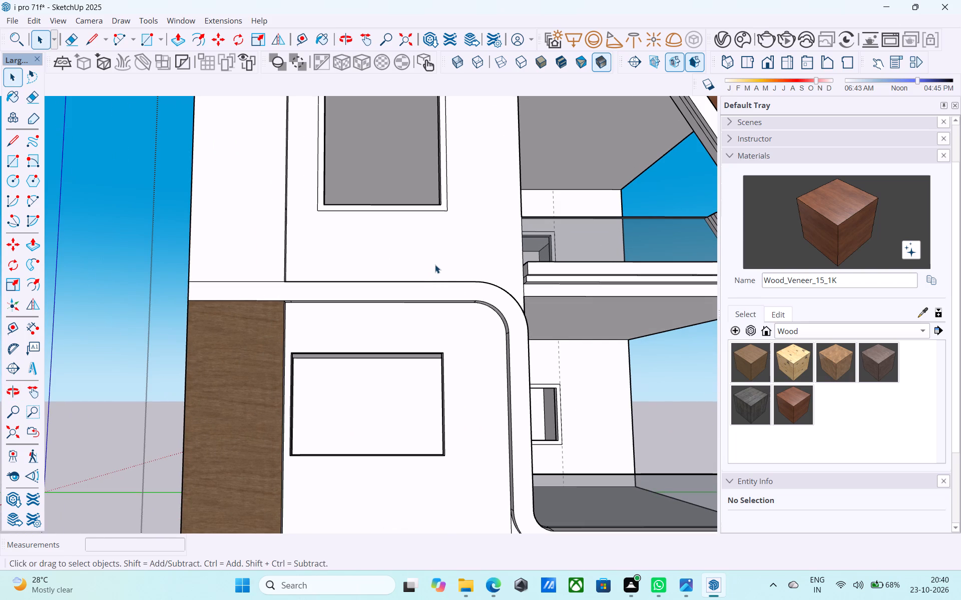
{"action": "scroll", "coordinate": [438, 262], "scroll_direction": "down", "scroll_amount": 3}
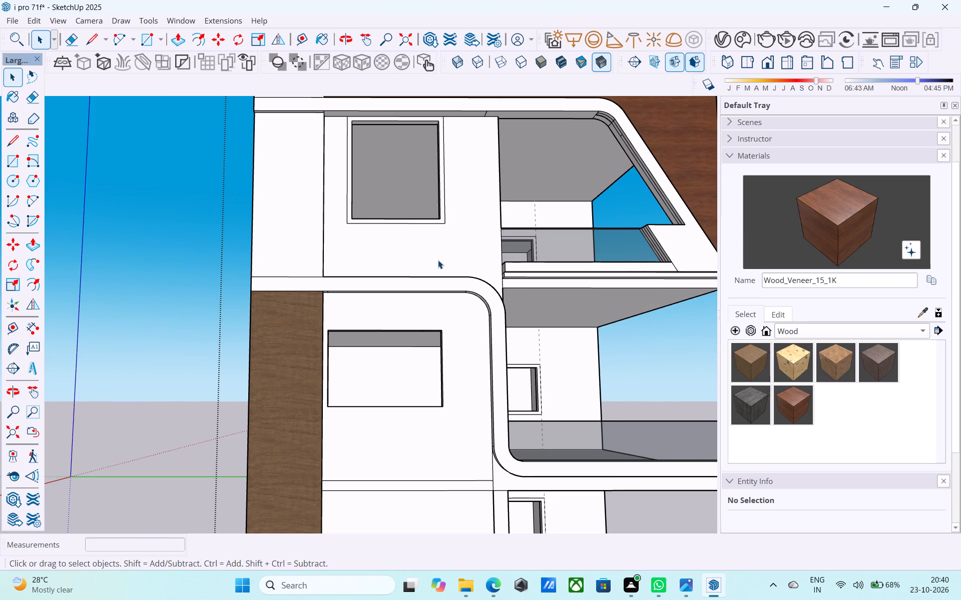
{"action": "scroll", "coordinate": [440, 259], "scroll_direction": "down", "scroll_amount": 5}
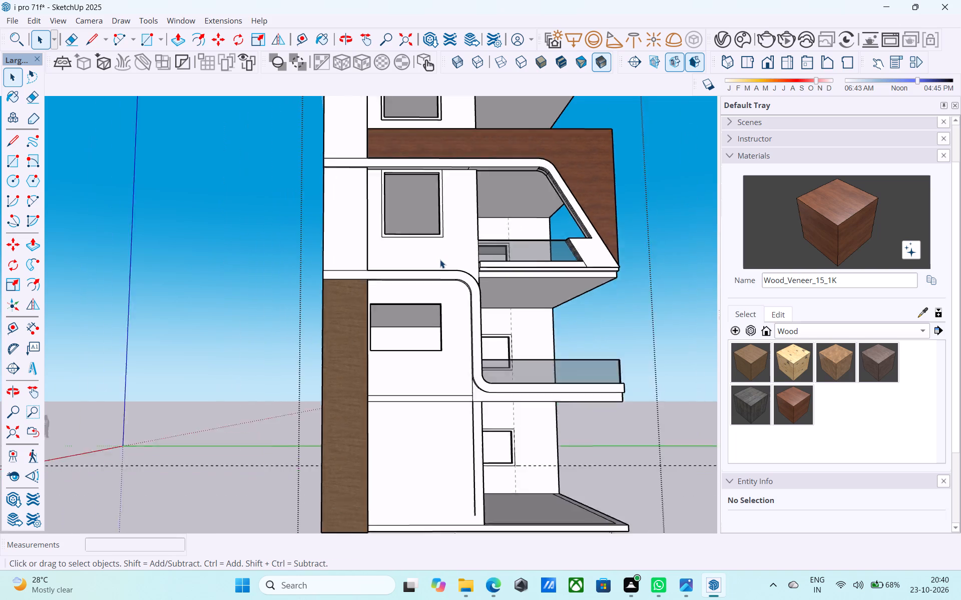
{"action": "scroll", "coordinate": [440, 259], "scroll_direction": "down", "scroll_amount": 3}
{"action": "middle_click_drag", "start_coordinate": [439, 259], "coordinate": [364, 311]}
{"action": "scroll", "coordinate": [331, 277], "scroll_direction": "up", "scroll_amount": 7}
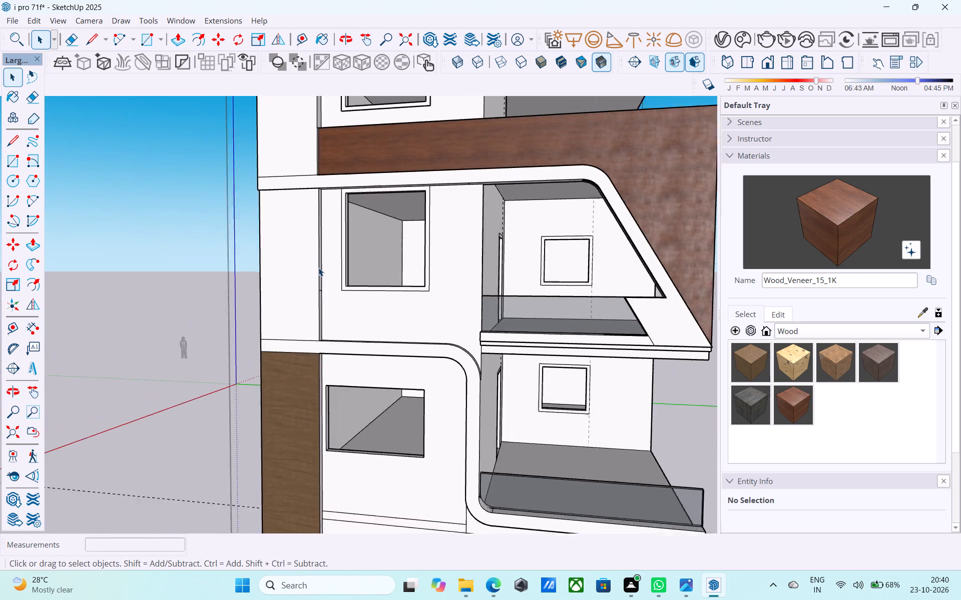
{"action": "scroll", "coordinate": [318, 267], "scroll_direction": "up", "scroll_amount": 4}
{"action": "middle_click_drag", "start_coordinate": [322, 268], "coordinate": [315, 266]}
{"action": "scroll", "coordinate": [314, 266], "scroll_direction": "down", "scroll_amount": 7}
{"action": "middle_click_drag", "start_coordinate": [321, 270], "coordinate": [391, 255]}
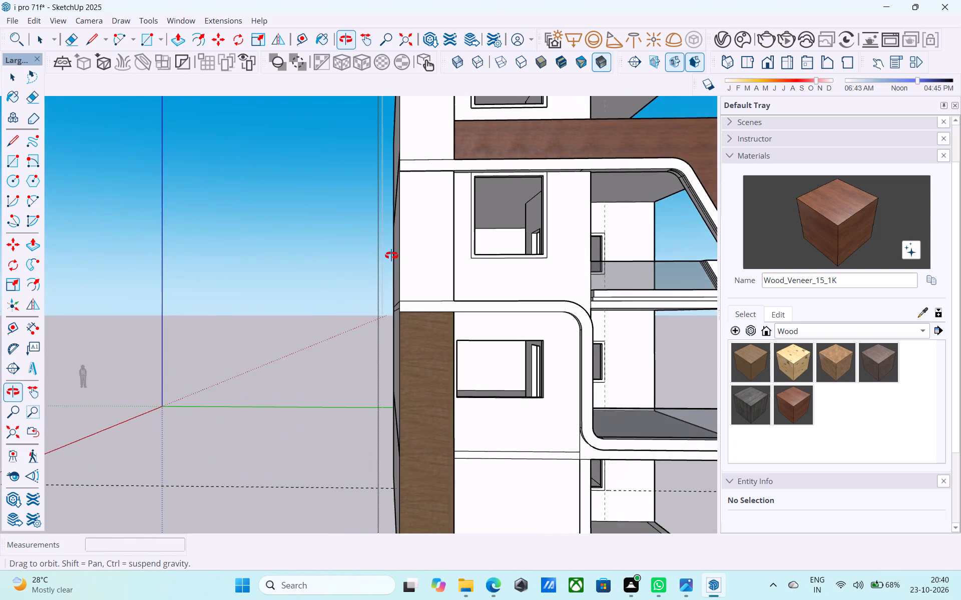
{"action": "middle_click_drag", "start_coordinate": [391, 255], "coordinate": [301, 241]}
{"action": "scroll", "coordinate": [290, 335], "scroll_direction": "up", "scroll_amount": 9}
{"action": "left_click", "coordinate": [280, 338]}
{"action": "left_click", "coordinate": [285, 337]}
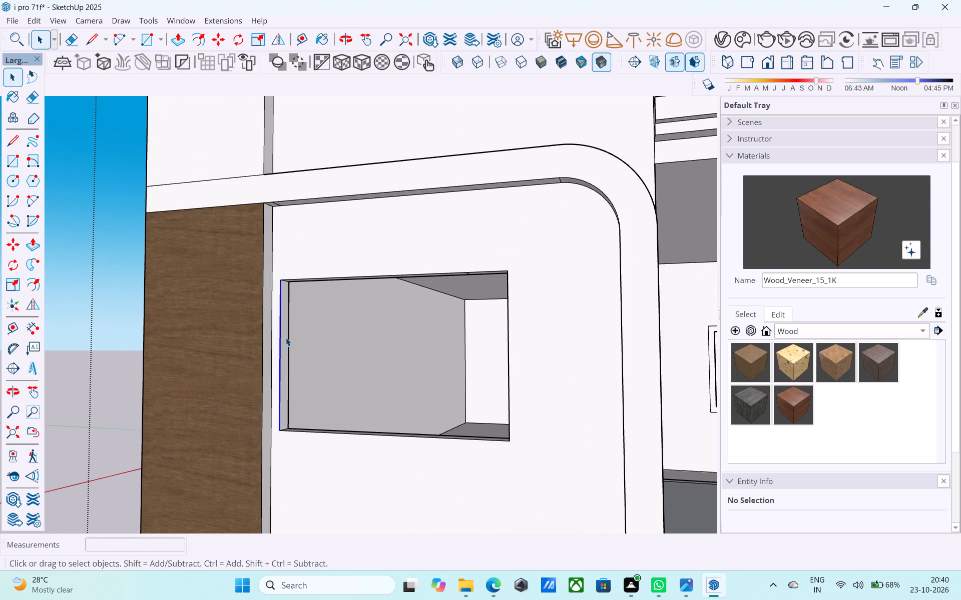
{"action": "key", "text": "p"}
{"action": "left_click", "coordinate": [286, 337]}
{"action": "type", "text": "1'"}
{"action": "key", "text": "Return"}
Push the right jamb of the same window opening 1' outward, towards the curved band.
{"action": "scroll", "coordinate": [313, 339], "scroll_direction": "up", "scroll_amount": 1}
{"action": "middle_click_drag", "start_coordinate": [327, 336], "coordinate": [213, 345]}
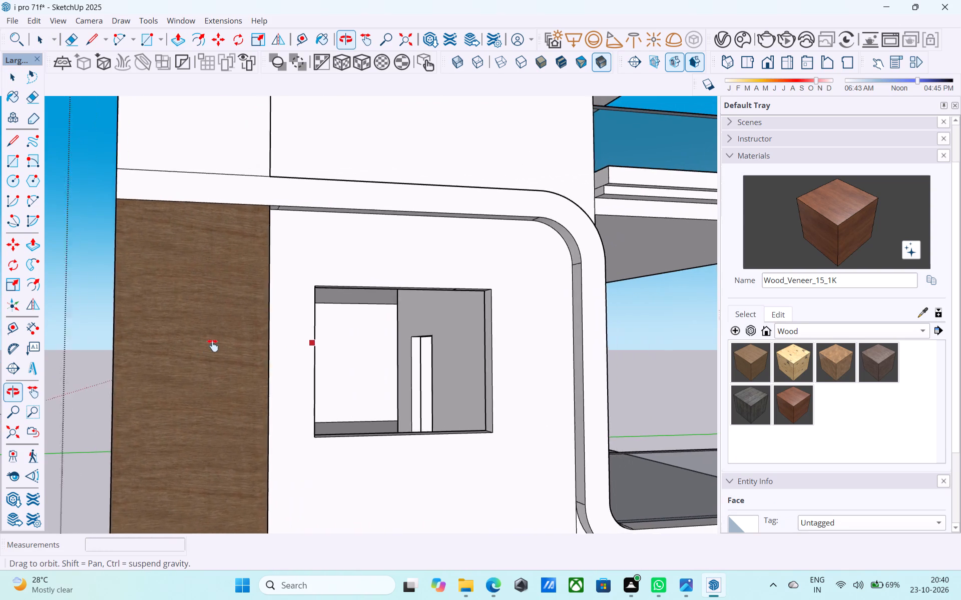
{"action": "middle_click_drag", "start_coordinate": [213, 345], "coordinate": [219, 347]}
{"action": "middle_click_drag", "start_coordinate": [399, 362], "coordinate": [292, 369], "text": "shift"}
{"action": "scroll", "coordinate": [334, 343], "scroll_direction": "down", "scroll_amount": 4}
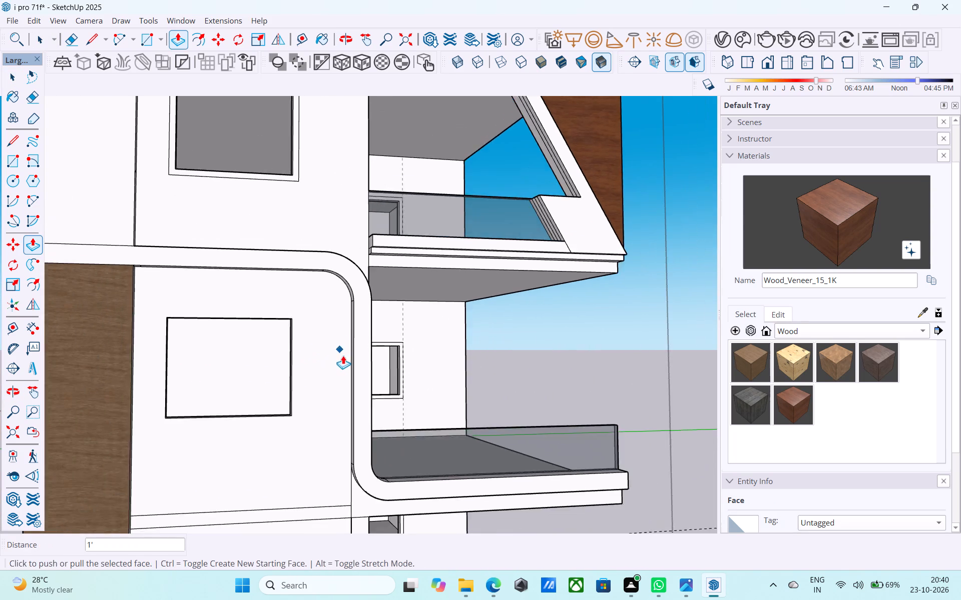
{"action": "middle_click_drag", "start_coordinate": [343, 356], "coordinate": [555, 358], "text": "shift"}
{"action": "key", "text": "space"}
{"action": "scroll", "coordinate": [298, 347], "scroll_direction": "up", "scroll_amount": 1}
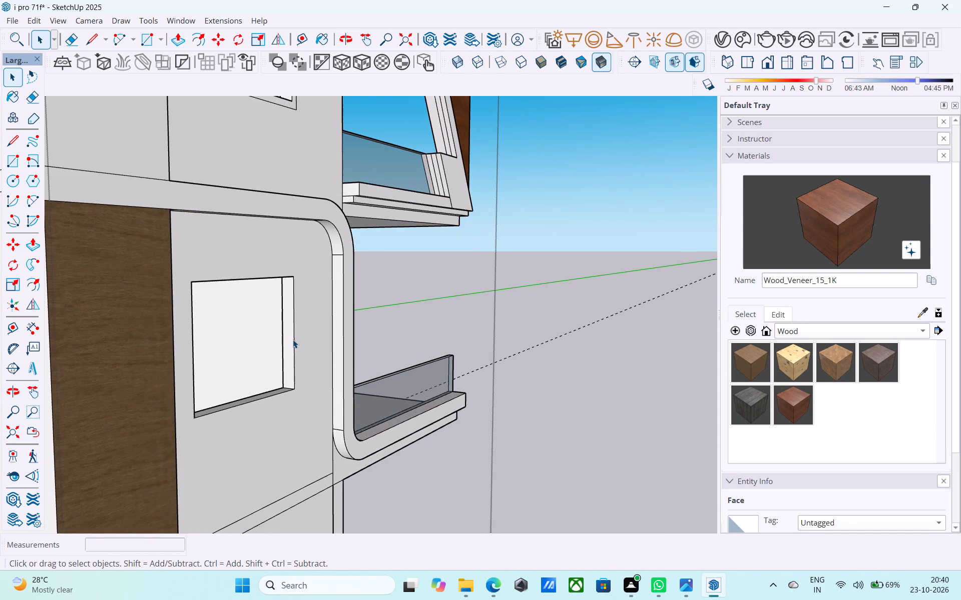
{"action": "scroll", "coordinate": [291, 339], "scroll_direction": "up", "scroll_amount": 4}
{"action": "left_click", "coordinate": [289, 338]}
{"action": "key", "text": "p"}
{"action": "left_click", "coordinate": [289, 338]}
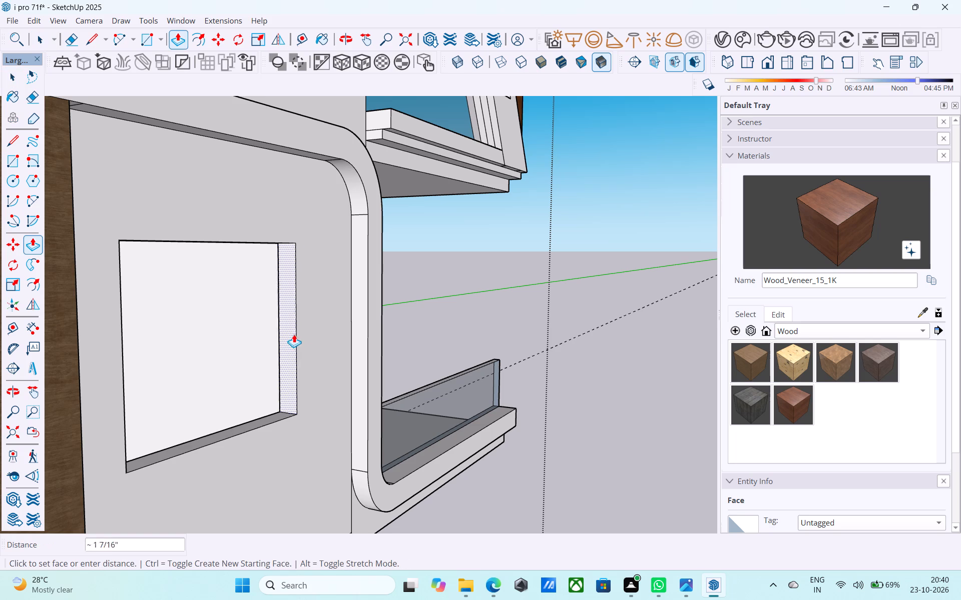
{"action": "key", "text": "1"}
{"action": "key", "text": "apostrophe"}
{"action": "key", "text": "Return"}
{"action": "key", "text": "space"}
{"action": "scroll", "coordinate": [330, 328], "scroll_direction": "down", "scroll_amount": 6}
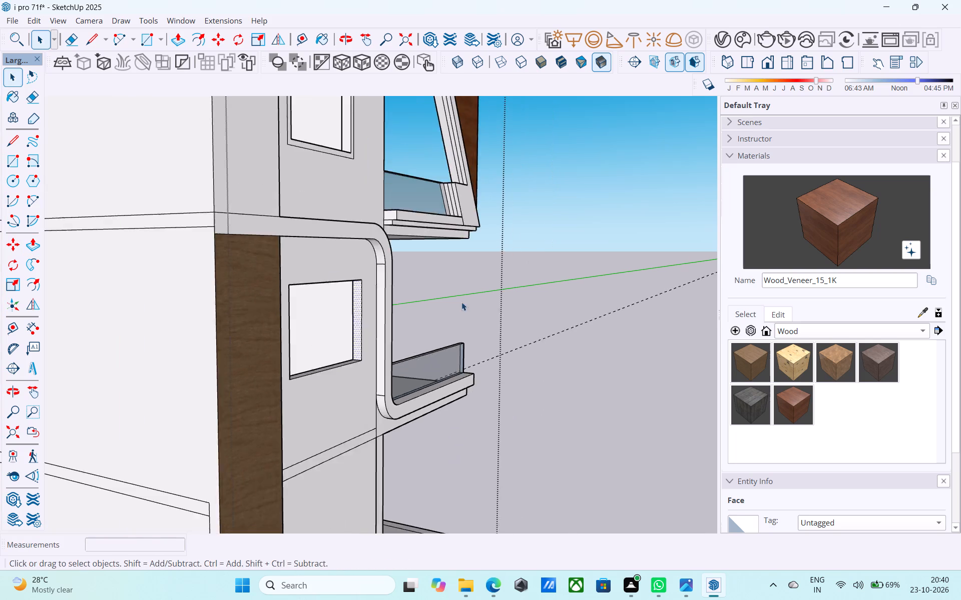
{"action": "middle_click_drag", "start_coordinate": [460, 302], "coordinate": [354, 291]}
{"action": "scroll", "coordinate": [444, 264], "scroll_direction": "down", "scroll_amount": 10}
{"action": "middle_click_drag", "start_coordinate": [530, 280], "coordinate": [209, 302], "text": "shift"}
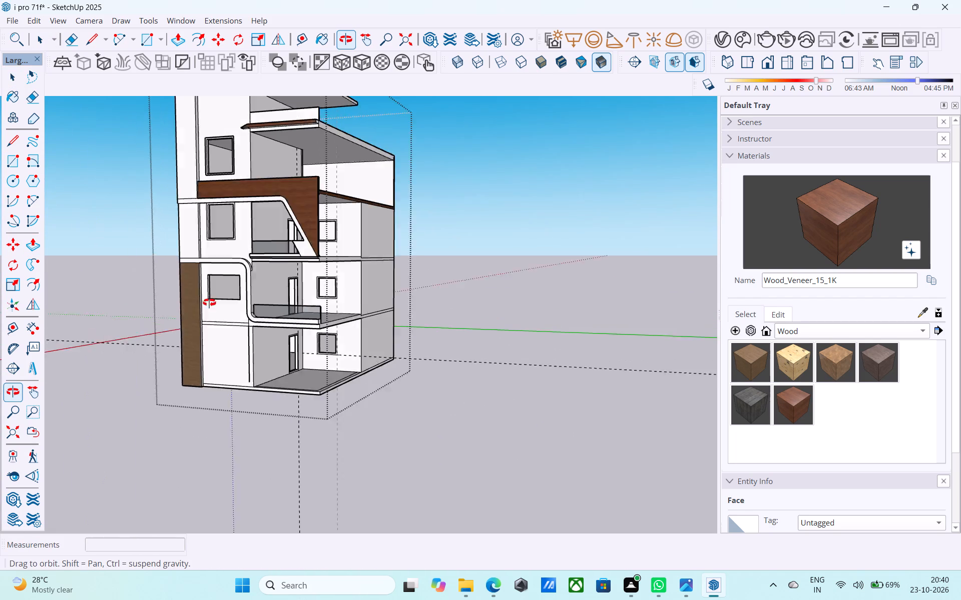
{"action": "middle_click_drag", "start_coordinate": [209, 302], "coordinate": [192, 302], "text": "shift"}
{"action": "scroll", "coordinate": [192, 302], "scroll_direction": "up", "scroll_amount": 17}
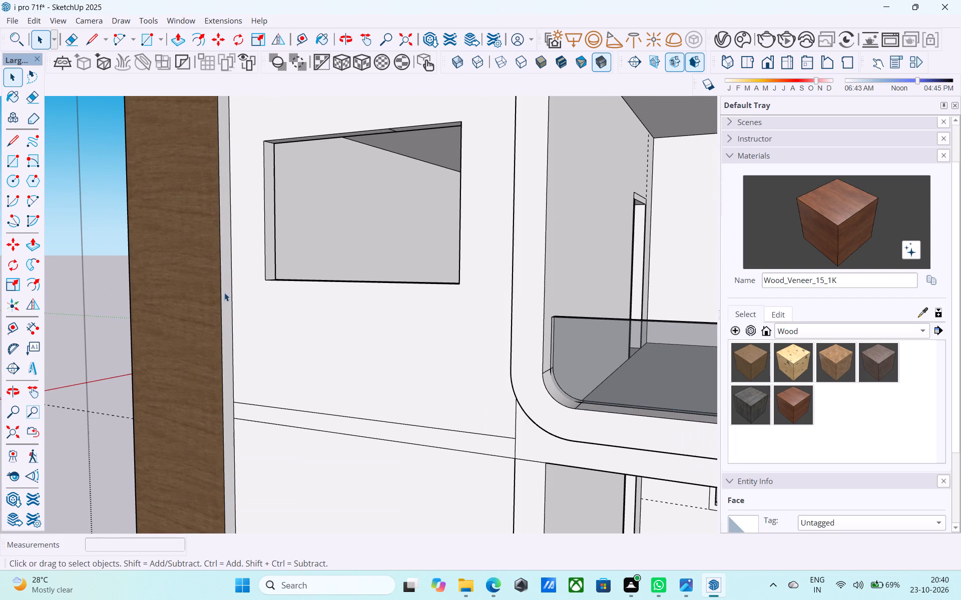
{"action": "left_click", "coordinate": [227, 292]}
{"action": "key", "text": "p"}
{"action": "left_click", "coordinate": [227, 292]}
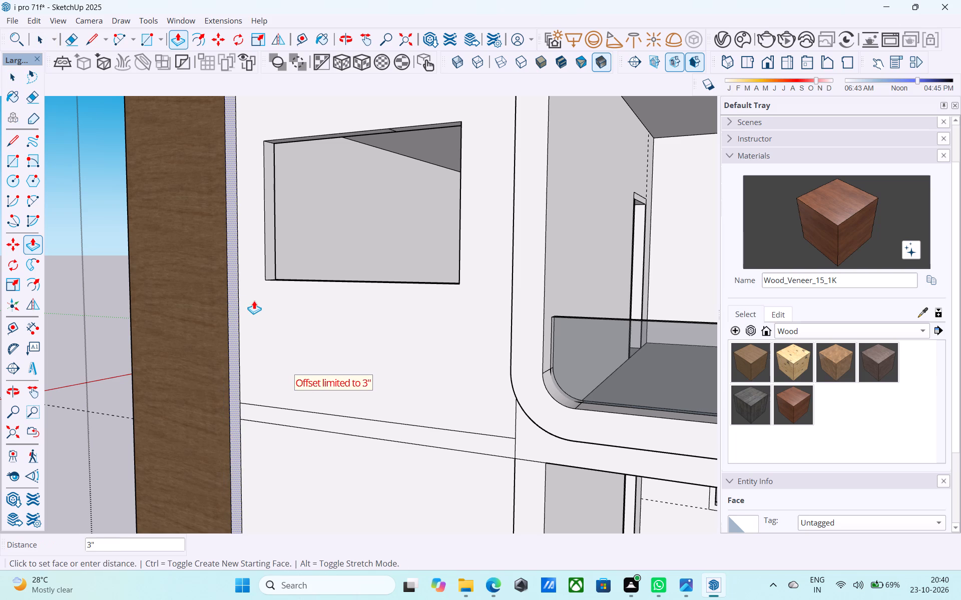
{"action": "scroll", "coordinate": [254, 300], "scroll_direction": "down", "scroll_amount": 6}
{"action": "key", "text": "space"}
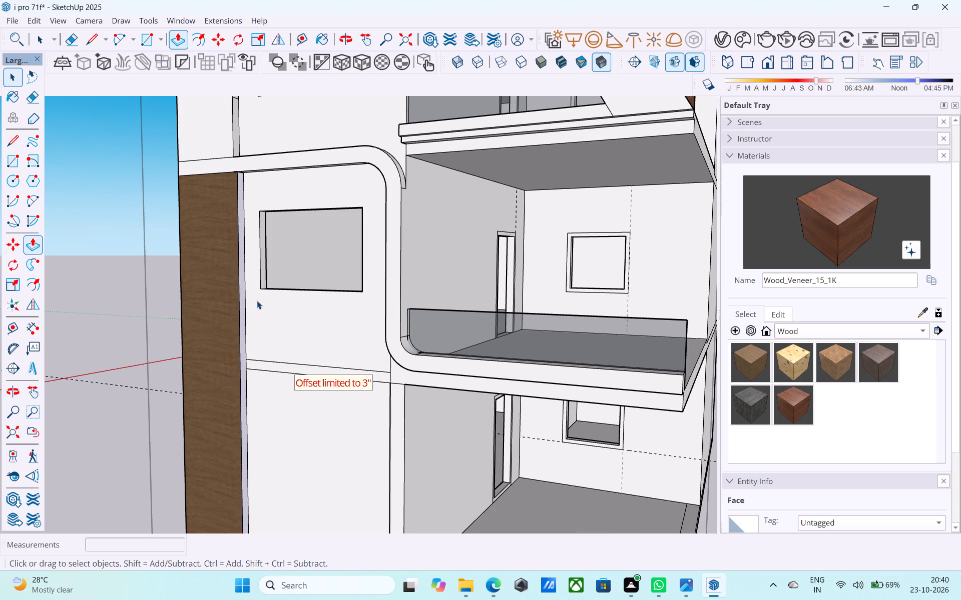
Erase the short seam line on the band's underside next to the top corner of the wood column's side face.
{"action": "scroll", "coordinate": [267, 190], "scroll_direction": "up", "scroll_amount": 17}
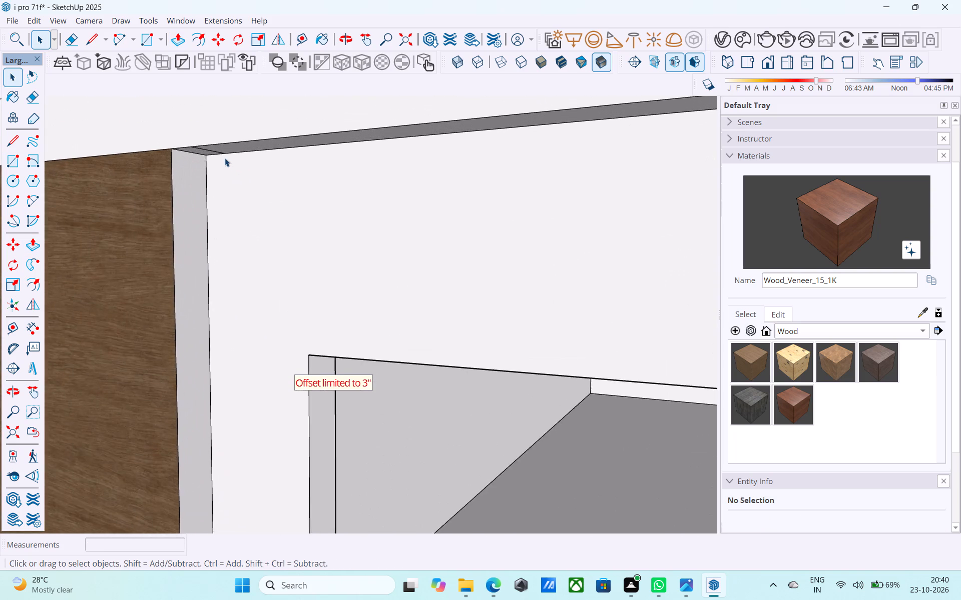
{"action": "scroll", "coordinate": [225, 158], "scroll_direction": "up", "scroll_amount": 4}
{"action": "key", "text": "e"}
{"action": "left_click_drag", "start_coordinate": [217, 148], "coordinate": [210, 149]}
{"action": "key", "text": "space"}
Push/Pull the narrow side face of the wood column 1' towards the window to widen the column.
{"action": "scroll", "coordinate": [215, 152], "scroll_direction": "down", "scroll_amount": 10}
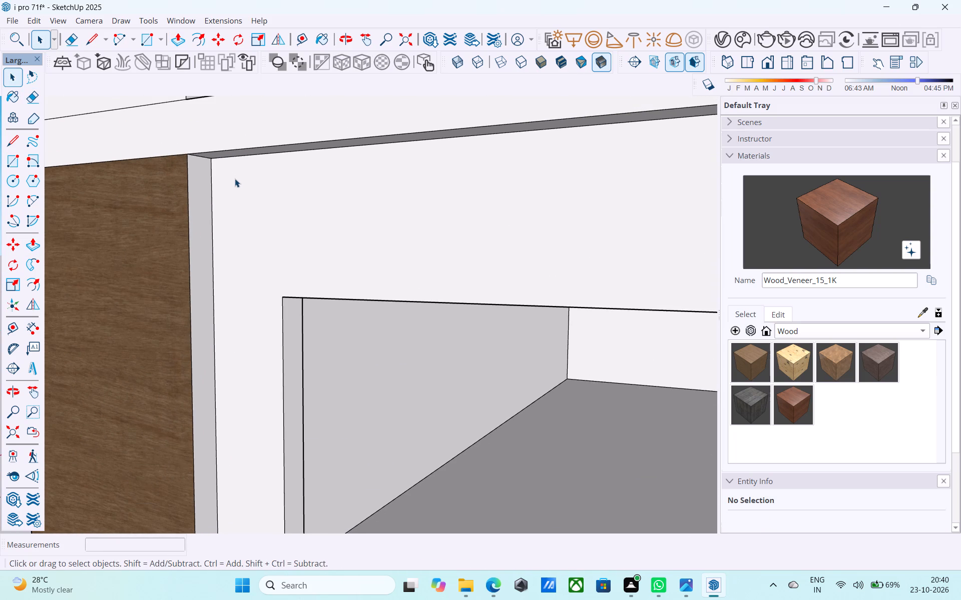
{"action": "scroll", "coordinate": [235, 178], "scroll_direction": "down", "scroll_amount": 1}
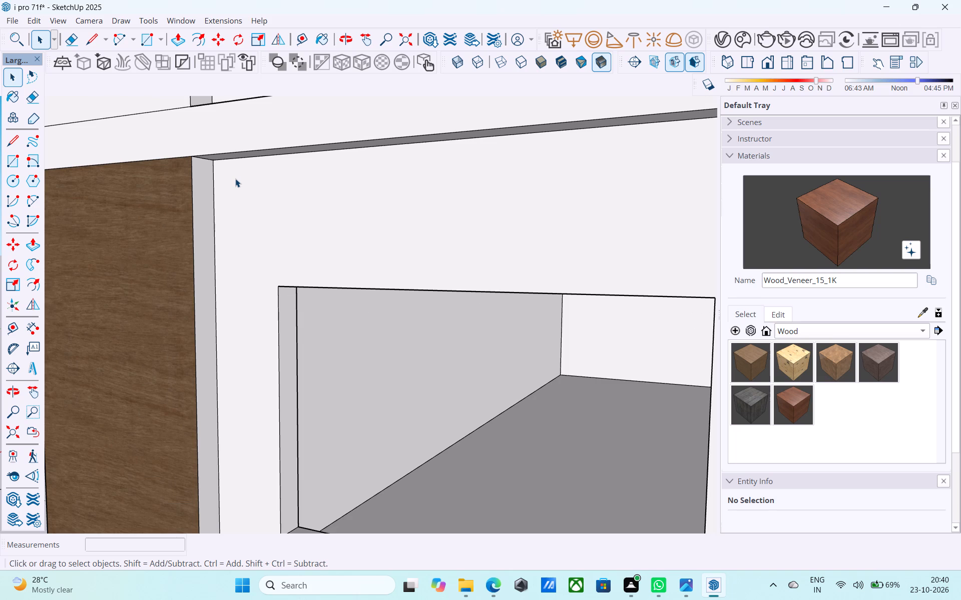
{"action": "scroll", "coordinate": [239, 182], "scroll_direction": "down", "scroll_amount": 1}
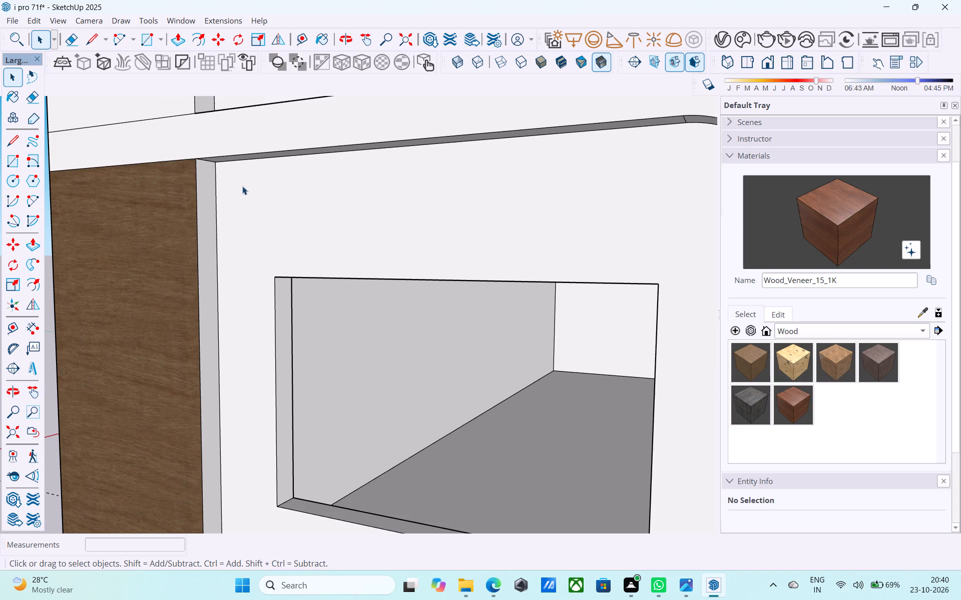
{"action": "scroll", "coordinate": [244, 187], "scroll_direction": "down", "scroll_amount": 5}
{"action": "scroll", "coordinate": [226, 249], "scroll_direction": "up", "scroll_amount": 5}
{"action": "left_click", "coordinate": [221, 250]}
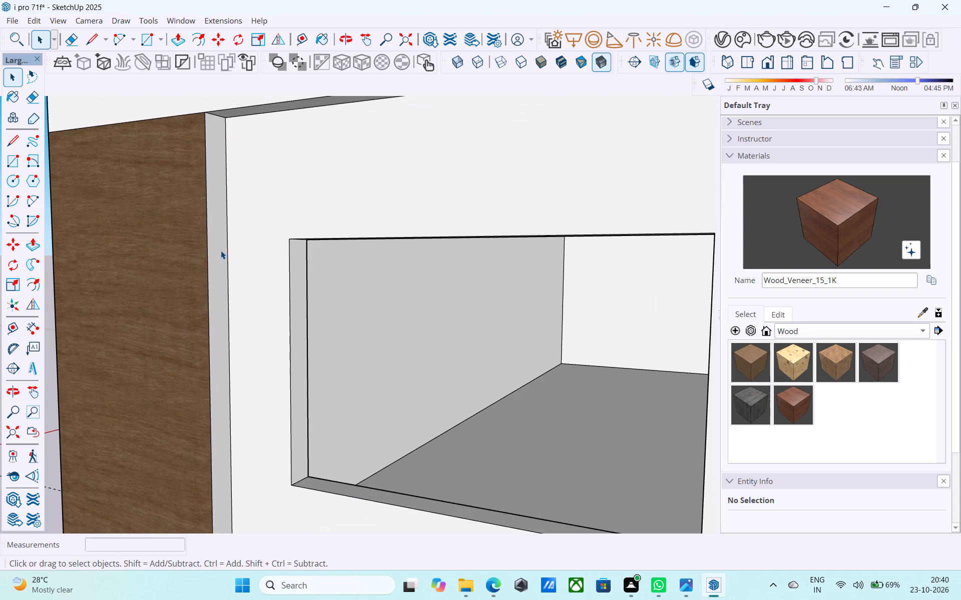
{"action": "scroll", "coordinate": [221, 250], "scroll_direction": "down", "scroll_amount": 3}
{"action": "key", "text": "p"}
{"action": "left_click", "coordinate": [221, 250]}
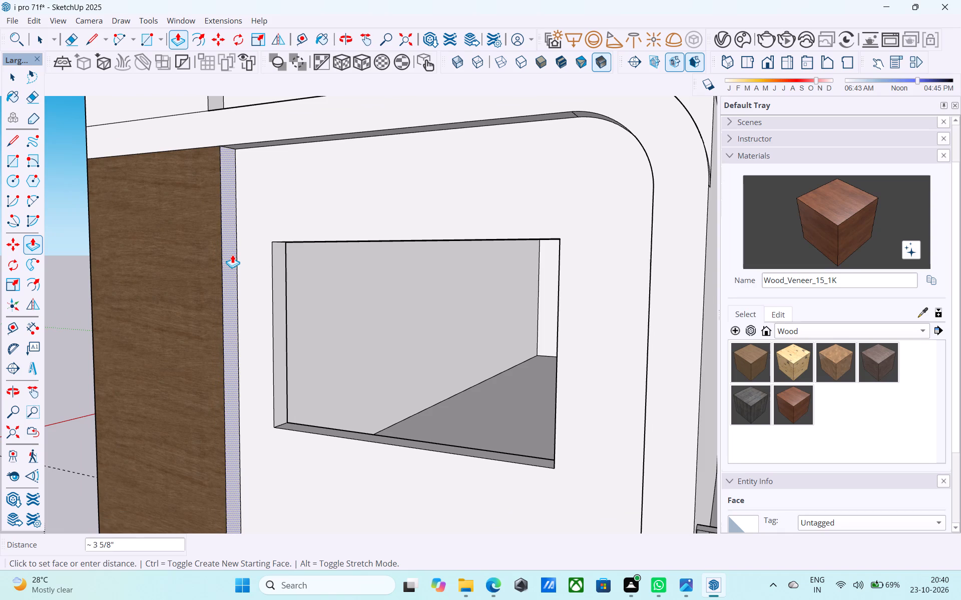
{"action": "type", "text": "1'"}
{"action": "key", "text": "Return"}
Erase only the short seam line crossing the pier's narrow side face on the floor above, undoing any surplus erasure.
{"action": "scroll", "coordinate": [234, 254], "scroll_direction": "down", "scroll_amount": 2}
{"action": "scroll", "coordinate": [234, 254], "scroll_direction": "up", "scroll_amount": 1}
{"action": "scroll", "coordinate": [234, 254], "scroll_direction": "down", "scroll_amount": 7}
{"action": "middle_click_drag", "start_coordinate": [234, 254], "coordinate": [258, 354]}
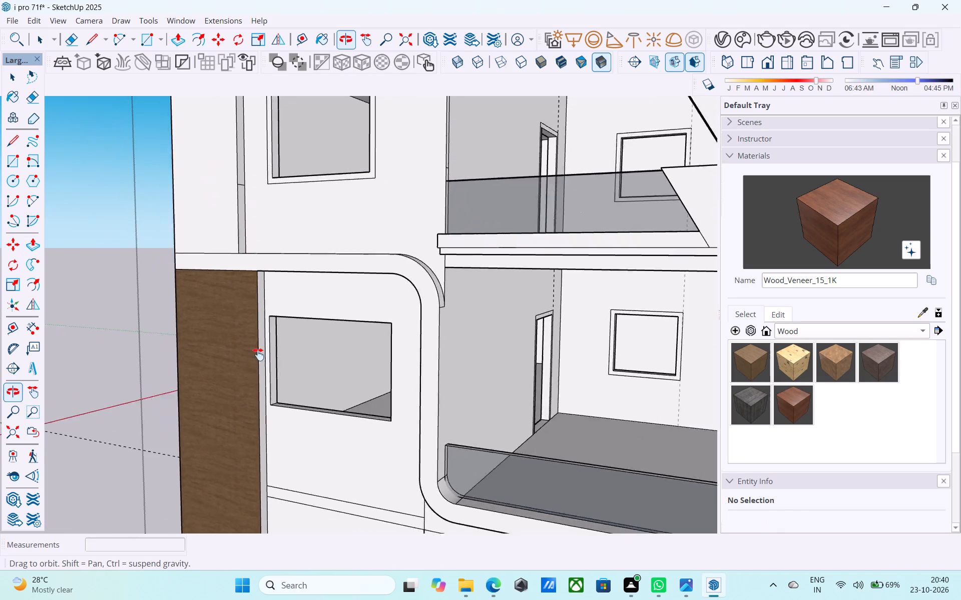
{"action": "middle_click_drag", "start_coordinate": [258, 354], "coordinate": [273, 432]}
{"action": "scroll", "coordinate": [291, 278], "scroll_direction": "up", "scroll_amount": 2}
{"action": "key", "text": "e"}
{"action": "scroll", "coordinate": [260, 303], "scroll_direction": "up", "scroll_amount": 5}
{"action": "left_click_drag", "start_coordinate": [260, 303], "coordinate": [260, 297]}
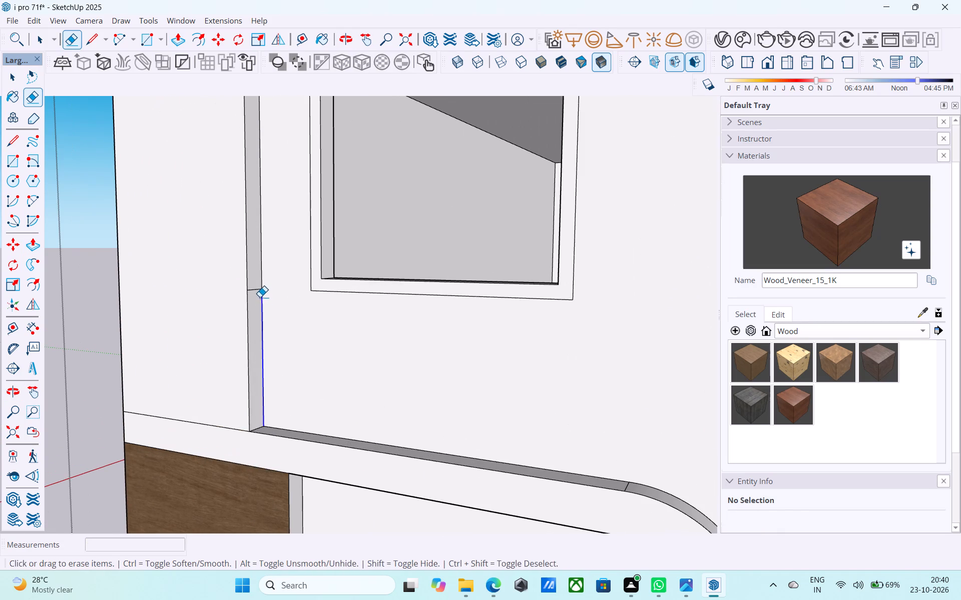
{"action": "left_click_drag", "start_coordinate": [260, 297], "coordinate": [256, 284]}
{"action": "key", "text": "ctrl+z"}
{"action": "scroll", "coordinate": [252, 286], "scroll_direction": "up", "scroll_amount": 3}
{"action": "left_click", "coordinate": [254, 290]}
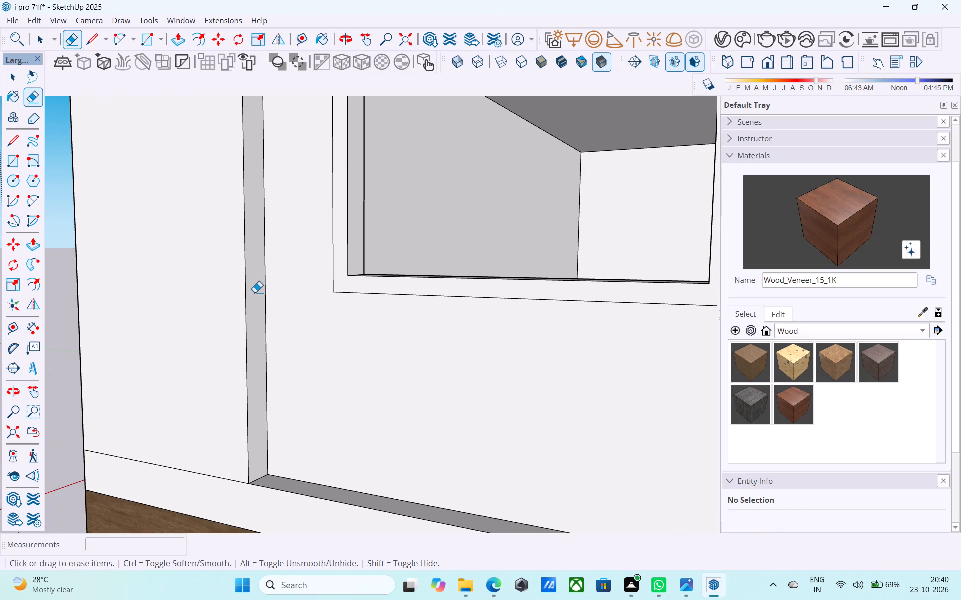
{"action": "key", "text": "space"}
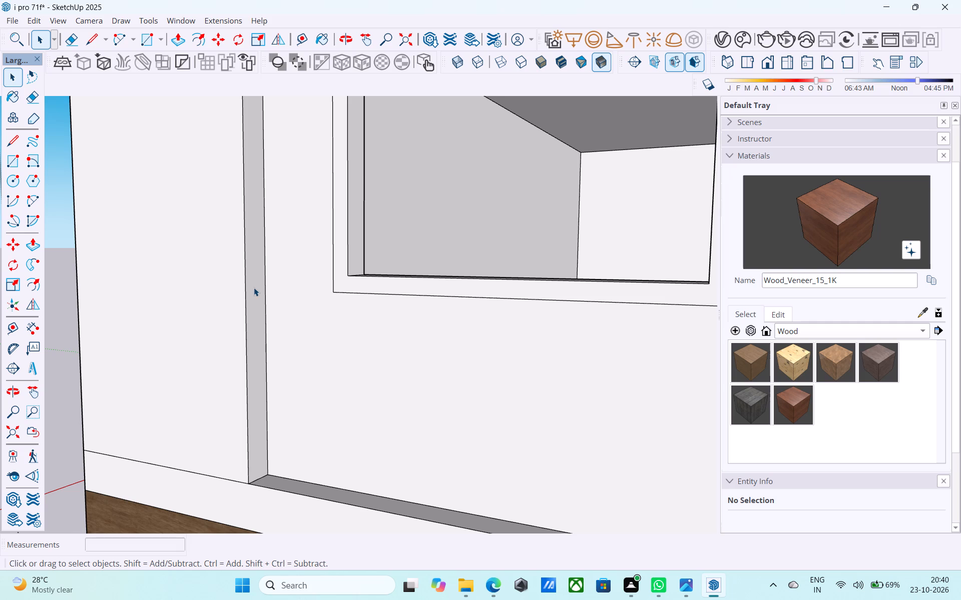
Push/Pull the side face of the white pier above the wood column 1' towards the bordered window.
{"action": "scroll", "coordinate": [254, 287], "scroll_direction": "down", "scroll_amount": 6}
{"action": "middle_click_drag", "start_coordinate": [254, 287], "coordinate": [249, 288]}
{"action": "scroll", "coordinate": [249, 288], "scroll_direction": "up", "scroll_amount": 5}
{"action": "left_click_drag", "start_coordinate": [257, 289], "coordinate": [262, 289]}
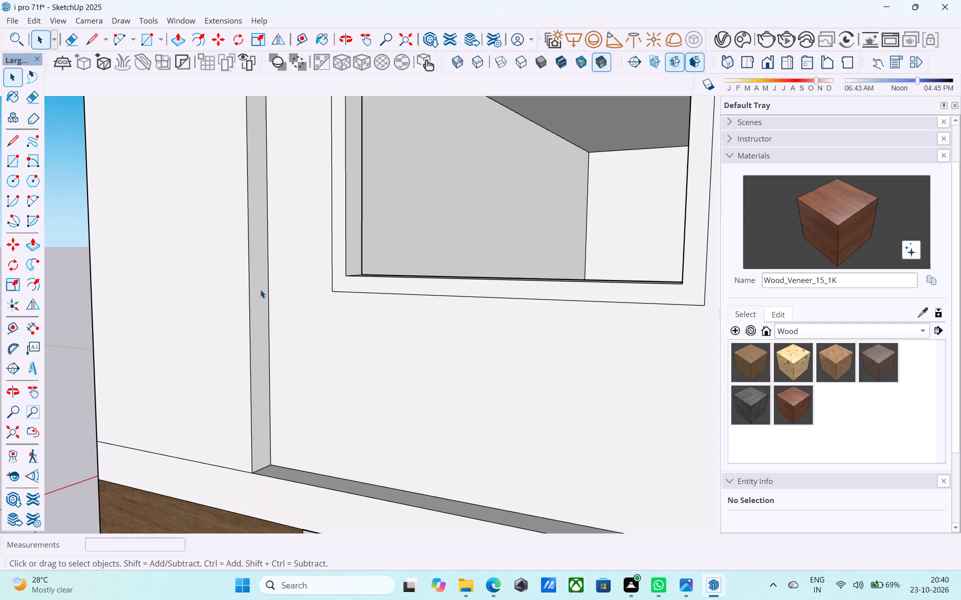
{"action": "left_click", "coordinate": [260, 289]}
{"action": "key", "text": "p"}
{"action": "left_click", "coordinate": [259, 289]}
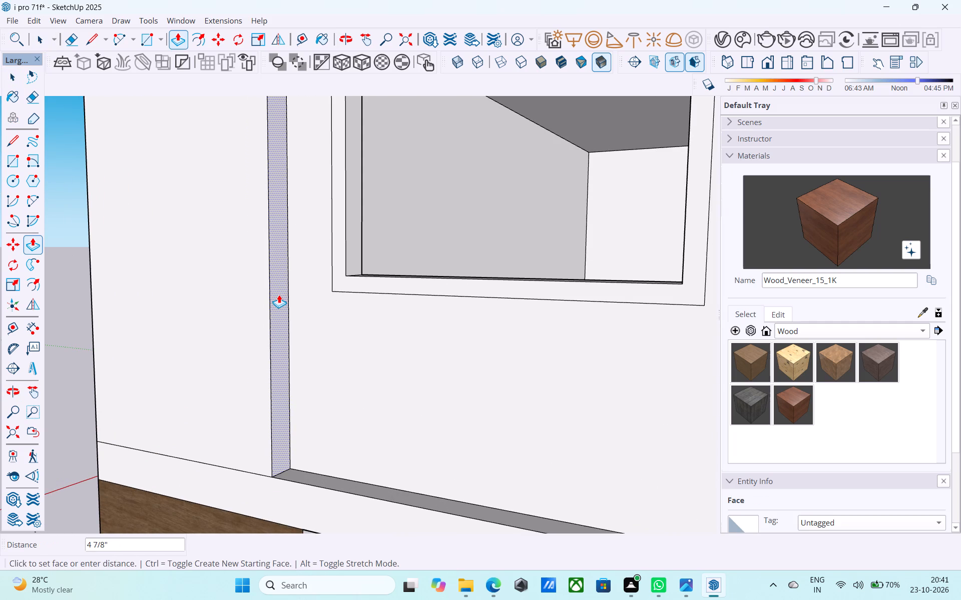
{"action": "type", "text": "1'"}
{"action": "key", "text": "Return"}
Repeat the 1' Push/Pull on the side face of the pier above the dark wood band.
{"action": "scroll", "coordinate": [279, 294], "scroll_direction": "down", "scroll_amount": 16}
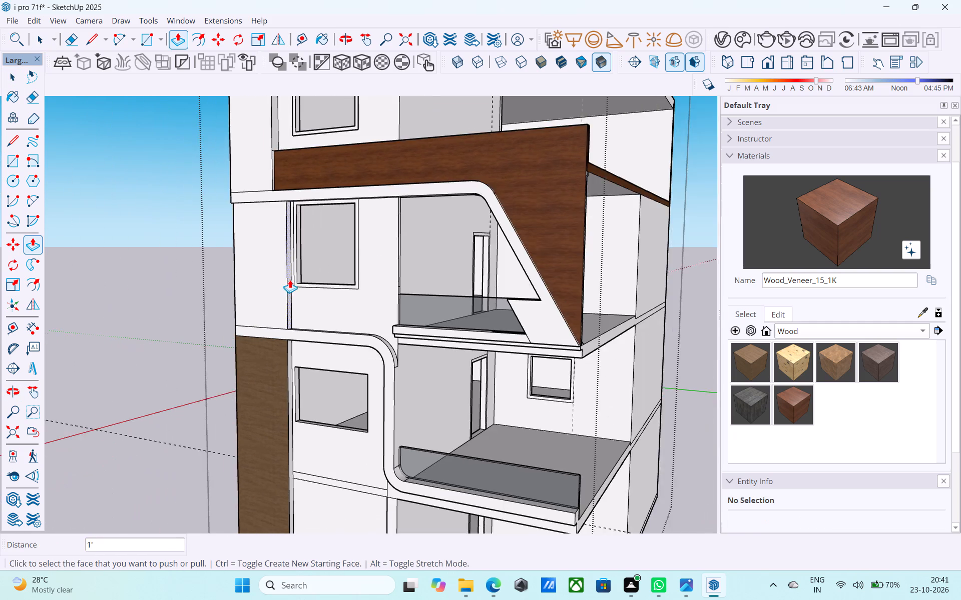
{"action": "middle_click_drag", "start_coordinate": [289, 279], "coordinate": [352, 463]}
{"action": "scroll", "coordinate": [361, 296], "scroll_direction": "up", "scroll_amount": 9}
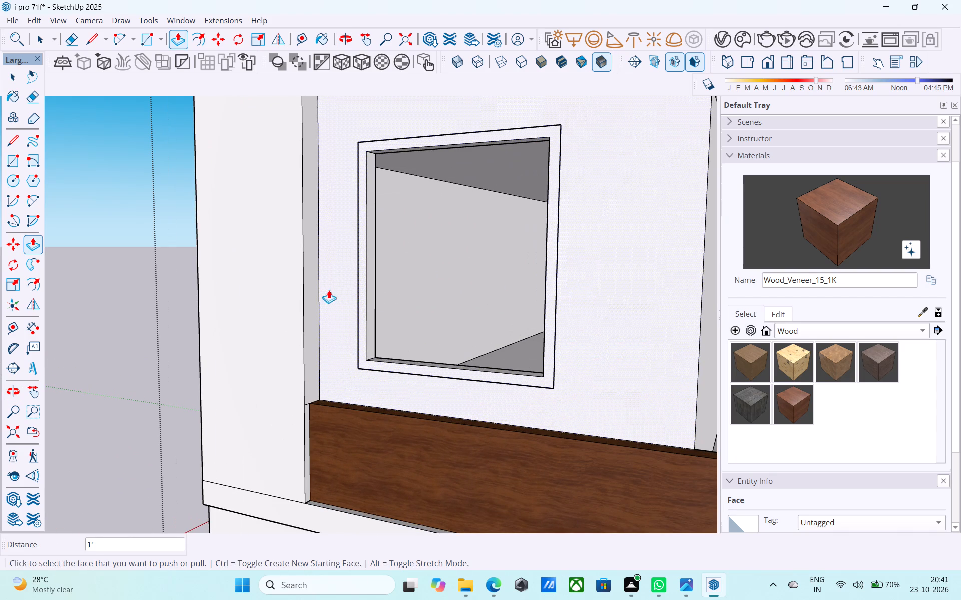
{"action": "double_click", "coordinate": [317, 288]}
{"action": "scroll", "coordinate": [317, 288], "scroll_direction": "down", "scroll_amount": 5}
{"action": "middle_click_drag", "start_coordinate": [315, 289], "coordinate": [357, 230], "text": "shift"}
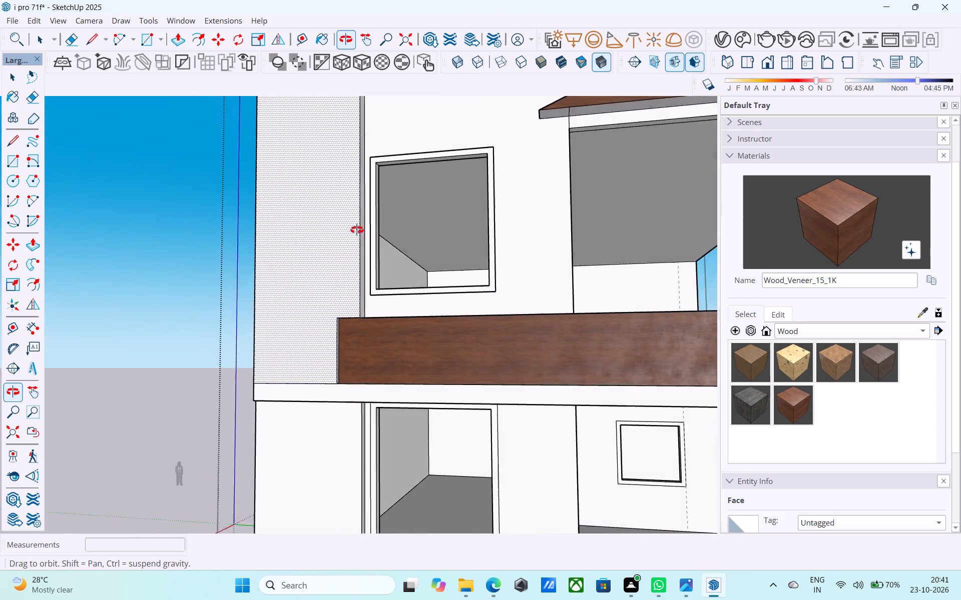
Pull the underside of the widened pier down 2' 9" over the end of the dark wood band to the white band below.
{"action": "middle_click_drag", "start_coordinate": [357, 230], "coordinate": [375, 205], "text": "shift"}
{"action": "scroll", "coordinate": [405, 309], "scroll_direction": "up", "scroll_amount": 15}
{"action": "left_click", "coordinate": [371, 225]}
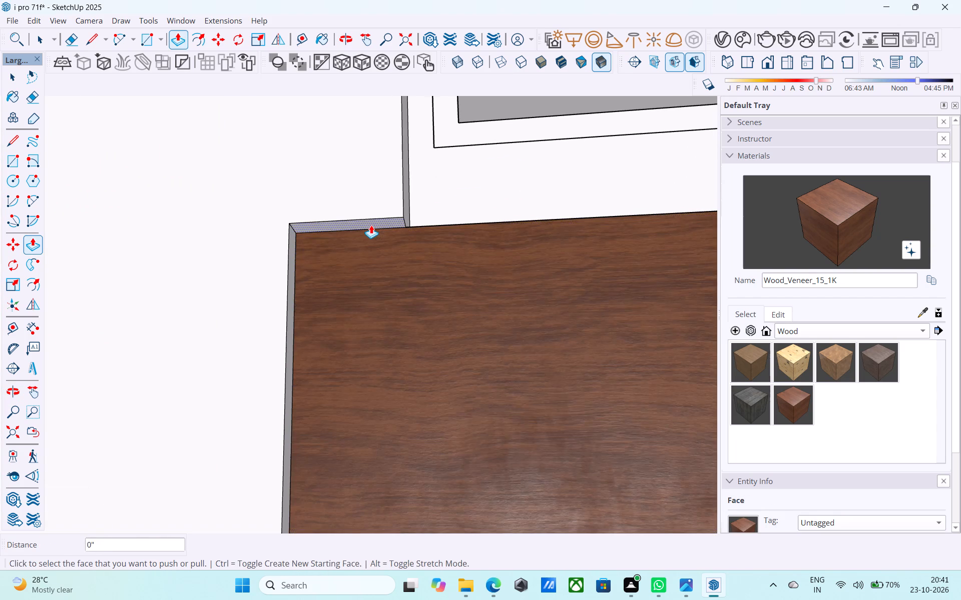
{"action": "scroll", "coordinate": [366, 248], "scroll_direction": "down", "scroll_amount": 12}
{"action": "middle_click_drag", "start_coordinate": [360, 293], "coordinate": [325, 308], "text": "shift"}
{"action": "left_click", "coordinate": [313, 271]}
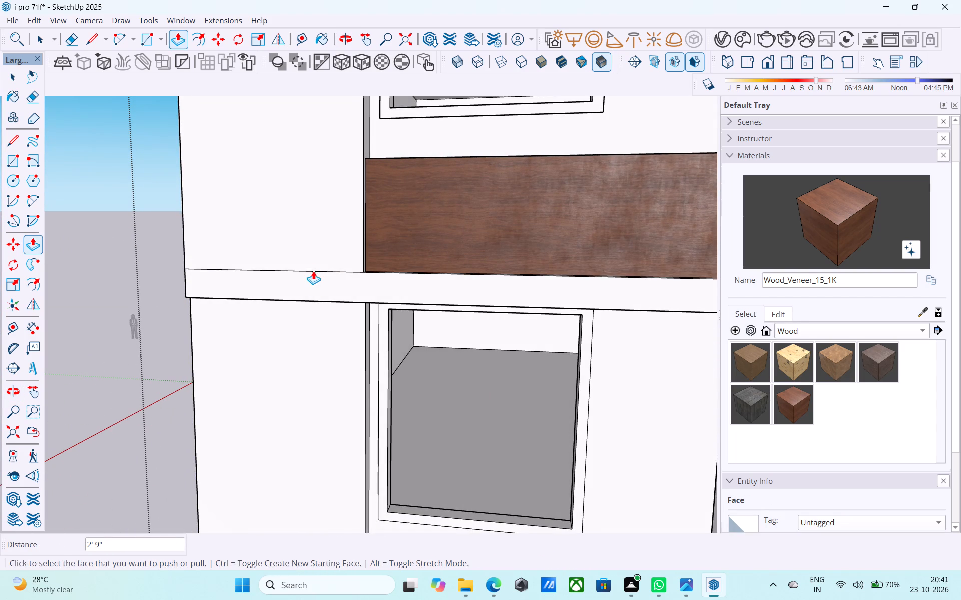
{"action": "middle_click_drag", "start_coordinate": [411, 221], "coordinate": [341, 222], "text": "shift"}
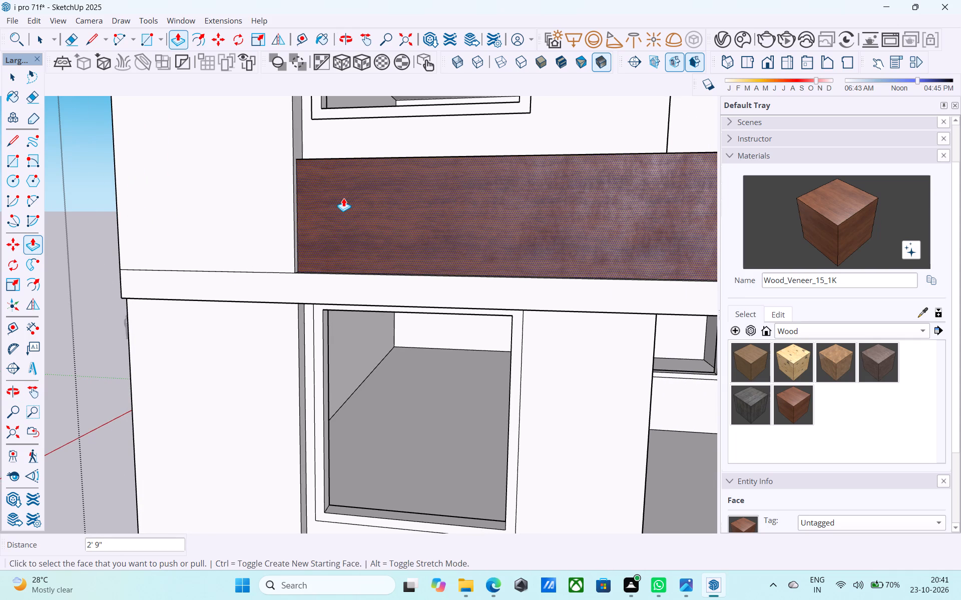
{"action": "scroll", "coordinate": [345, 198], "scroll_direction": "down", "scroll_amount": 1}
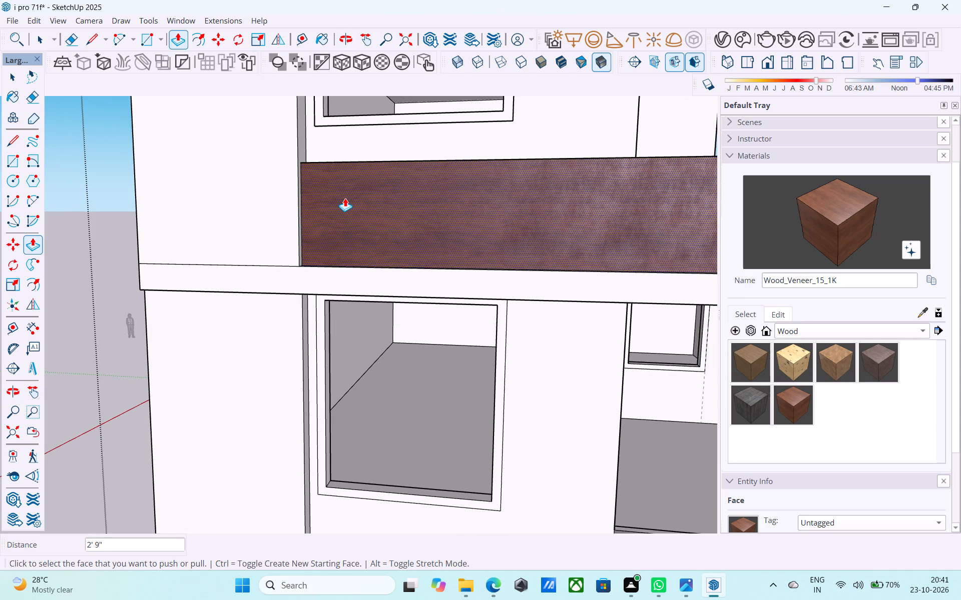
Save the model with the widened pier.
{"action": "scroll", "coordinate": [345, 198], "scroll_direction": "down", "scroll_amount": 4}
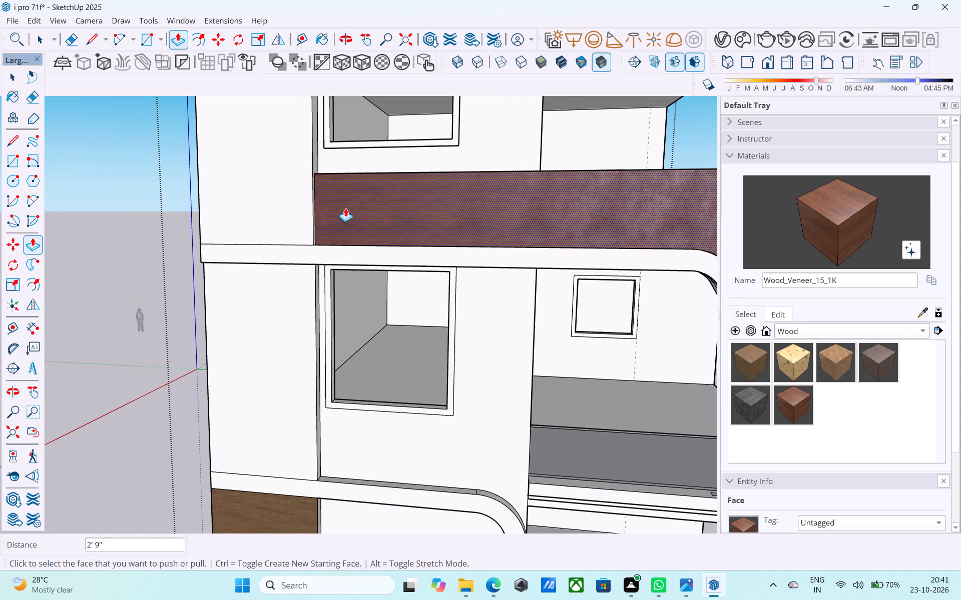
{"action": "scroll", "coordinate": [350, 213], "scroll_direction": "down", "scroll_amount": 1}
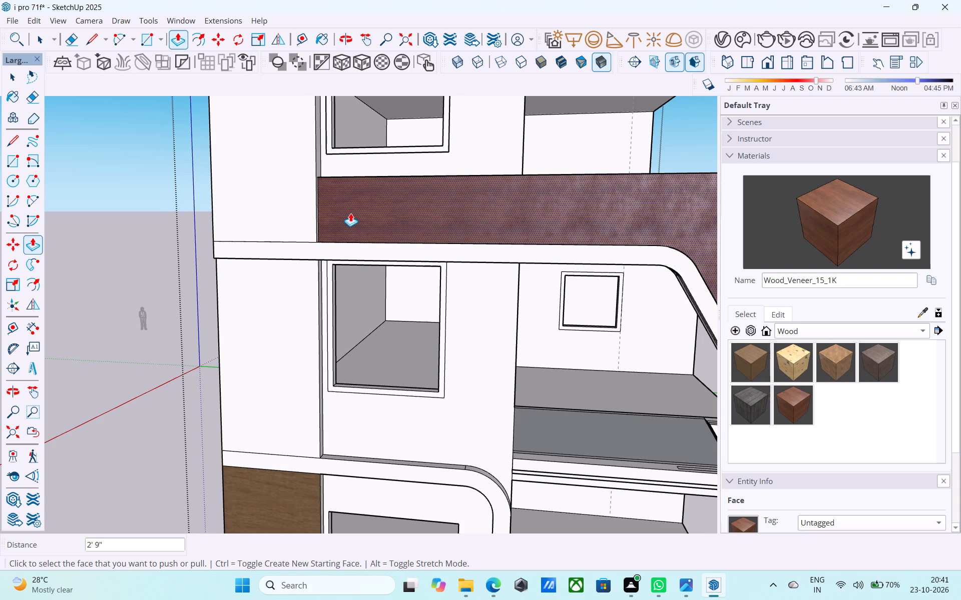
{"action": "scroll", "coordinate": [350, 213], "scroll_direction": "down", "scroll_amount": 3}
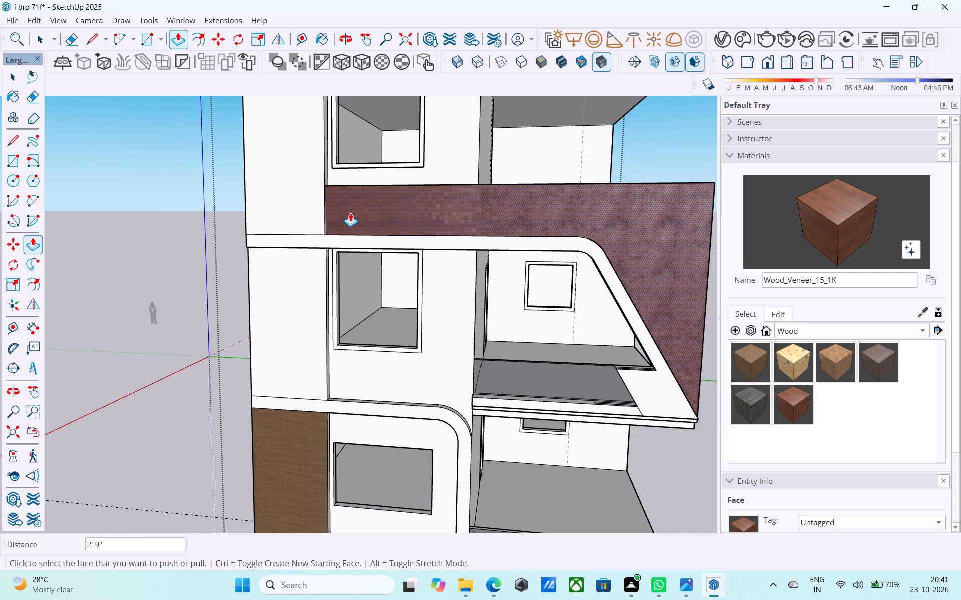
{"action": "scroll", "coordinate": [350, 213], "scroll_direction": "down", "scroll_amount": 12}
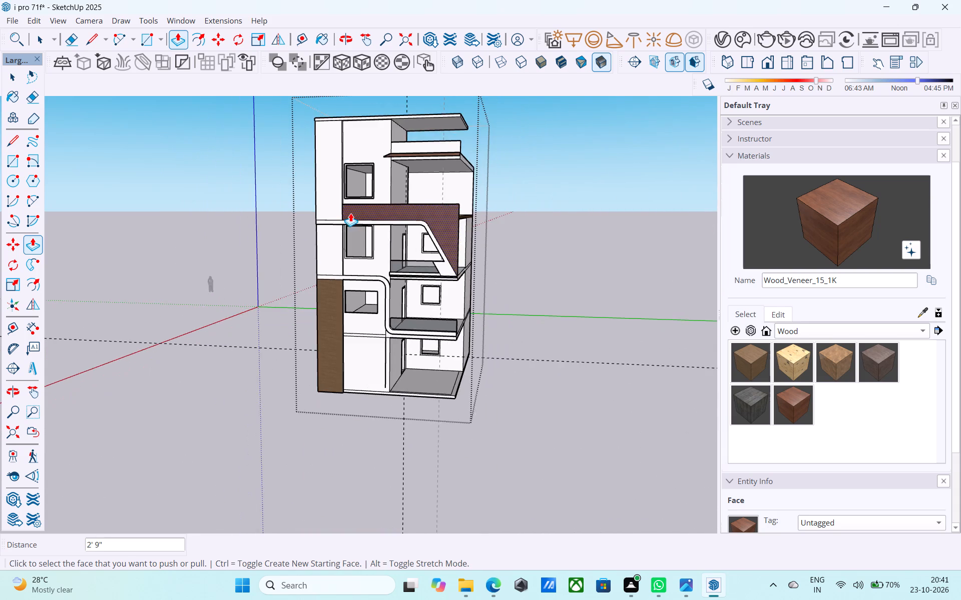
{"action": "middle_click_drag", "start_coordinate": [350, 213], "coordinate": [352, 262], "text": "shift"}
{"action": "key", "text": "ctrl+s"}
{"action": "key", "text": "space"}
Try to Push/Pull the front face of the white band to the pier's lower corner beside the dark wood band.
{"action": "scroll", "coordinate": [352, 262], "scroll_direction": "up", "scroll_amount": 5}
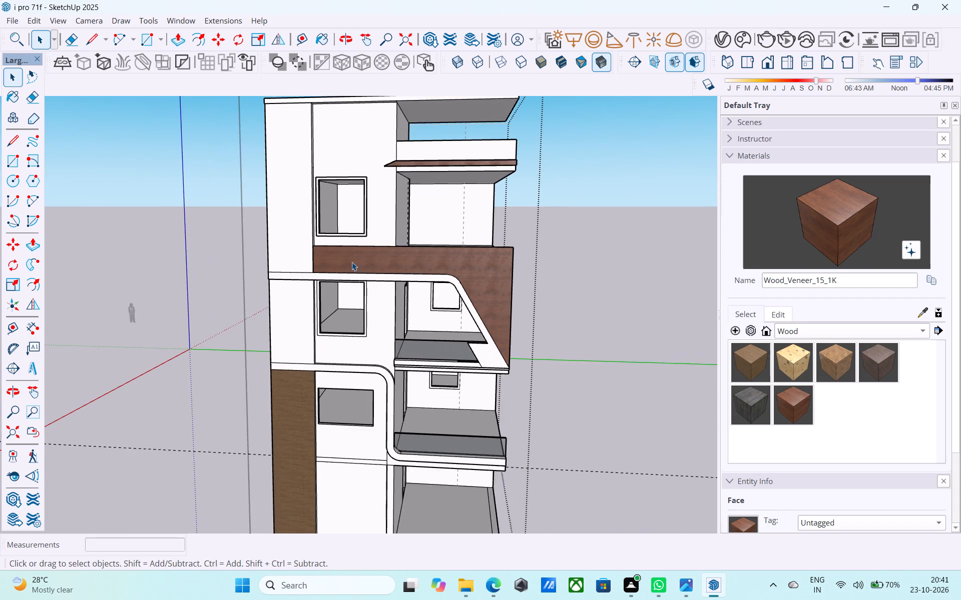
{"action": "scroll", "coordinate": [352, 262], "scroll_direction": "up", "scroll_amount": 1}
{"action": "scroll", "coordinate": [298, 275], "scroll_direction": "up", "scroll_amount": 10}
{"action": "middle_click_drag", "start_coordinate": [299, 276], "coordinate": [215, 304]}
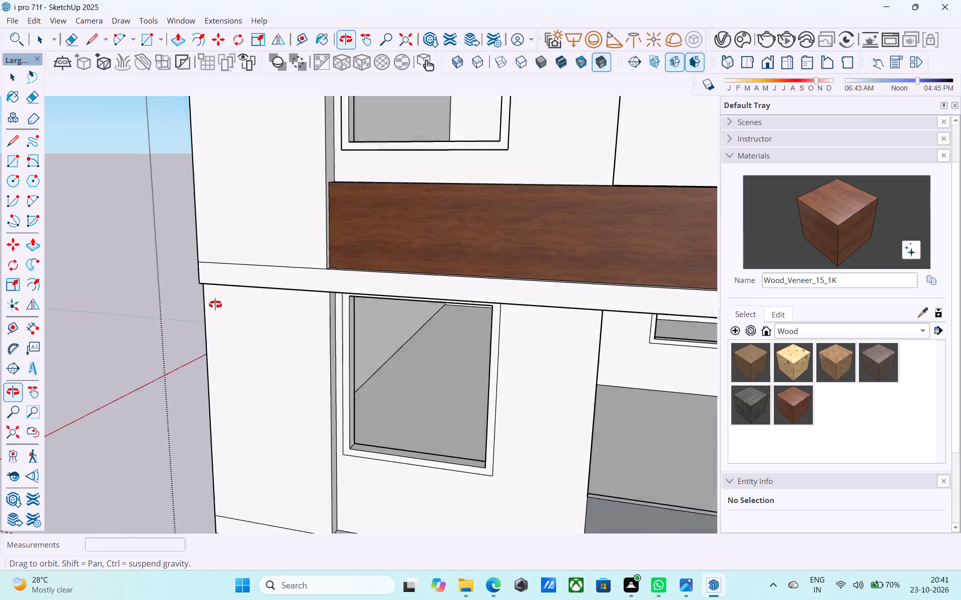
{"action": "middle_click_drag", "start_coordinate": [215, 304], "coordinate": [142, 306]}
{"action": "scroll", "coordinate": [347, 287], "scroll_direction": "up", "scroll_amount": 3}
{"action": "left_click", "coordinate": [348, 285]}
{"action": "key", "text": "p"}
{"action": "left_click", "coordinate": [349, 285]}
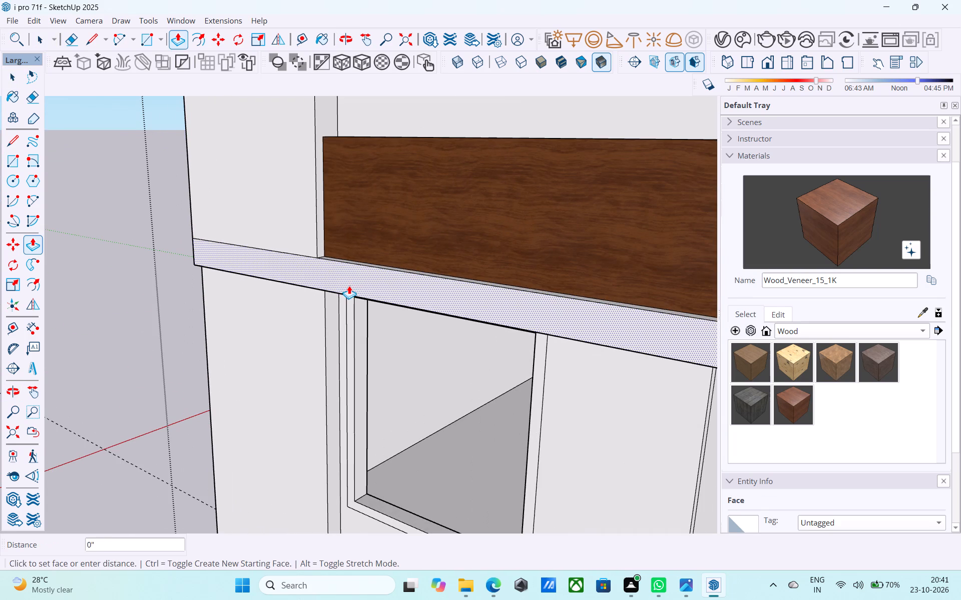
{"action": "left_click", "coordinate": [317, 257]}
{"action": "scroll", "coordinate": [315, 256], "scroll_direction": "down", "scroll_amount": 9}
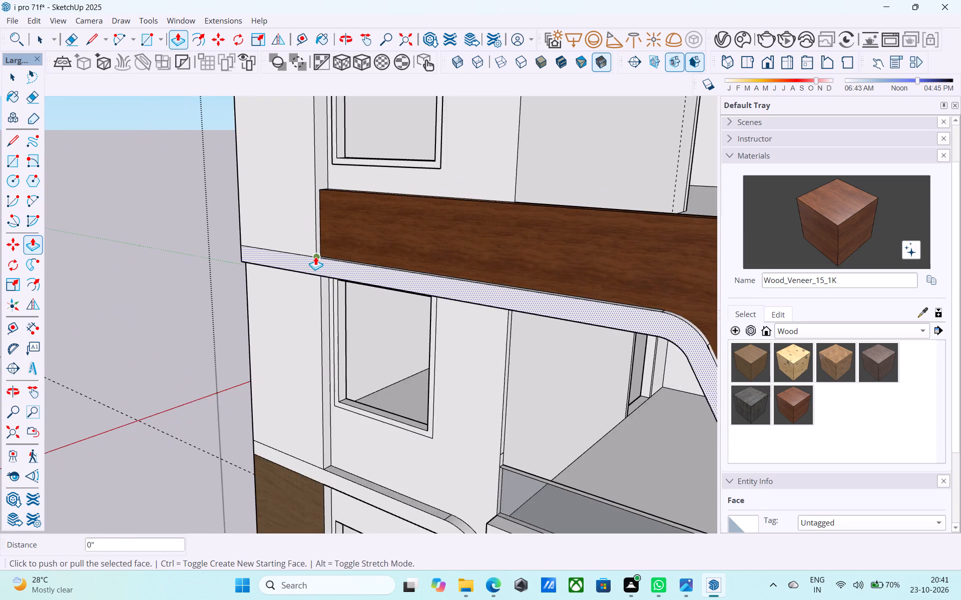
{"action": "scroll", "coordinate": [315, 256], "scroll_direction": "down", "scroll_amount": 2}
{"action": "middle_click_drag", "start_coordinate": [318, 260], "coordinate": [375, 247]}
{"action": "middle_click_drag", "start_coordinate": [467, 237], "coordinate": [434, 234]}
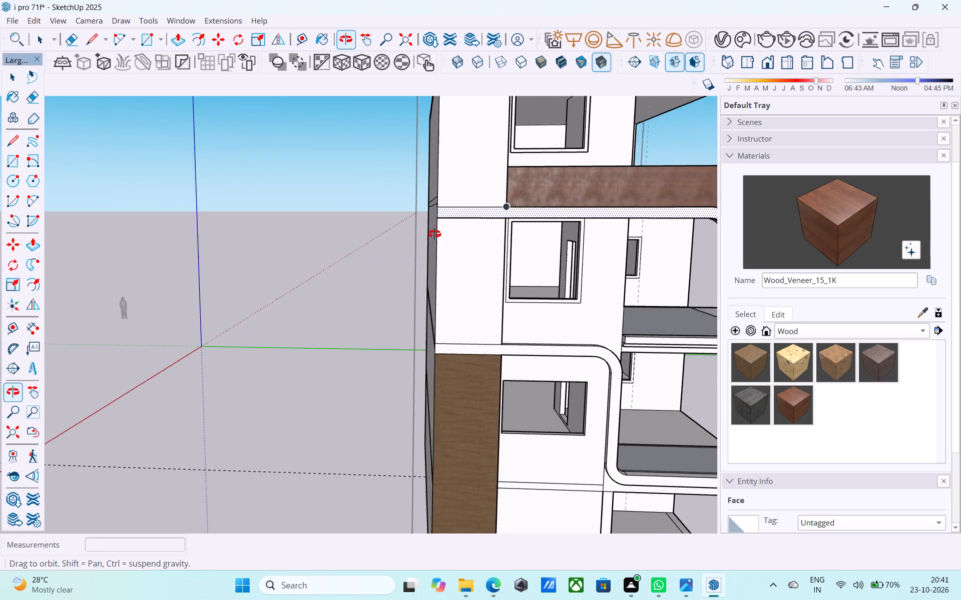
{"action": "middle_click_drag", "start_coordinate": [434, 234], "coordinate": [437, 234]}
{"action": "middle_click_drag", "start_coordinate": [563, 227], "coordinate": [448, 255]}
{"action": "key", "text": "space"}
Examine the whole facade from several angles and distances, checking the pier, windows, wood band and curved white bands.
{"action": "middle_click_drag", "start_coordinate": [448, 255], "coordinate": [407, 281]}
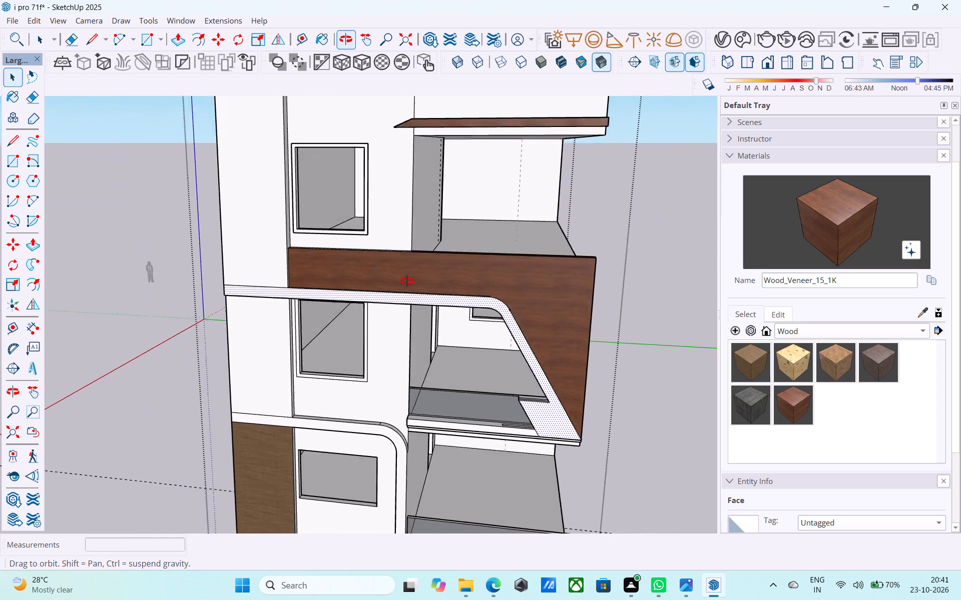
{"action": "middle_click_drag", "start_coordinate": [407, 281], "coordinate": [354, 272]}
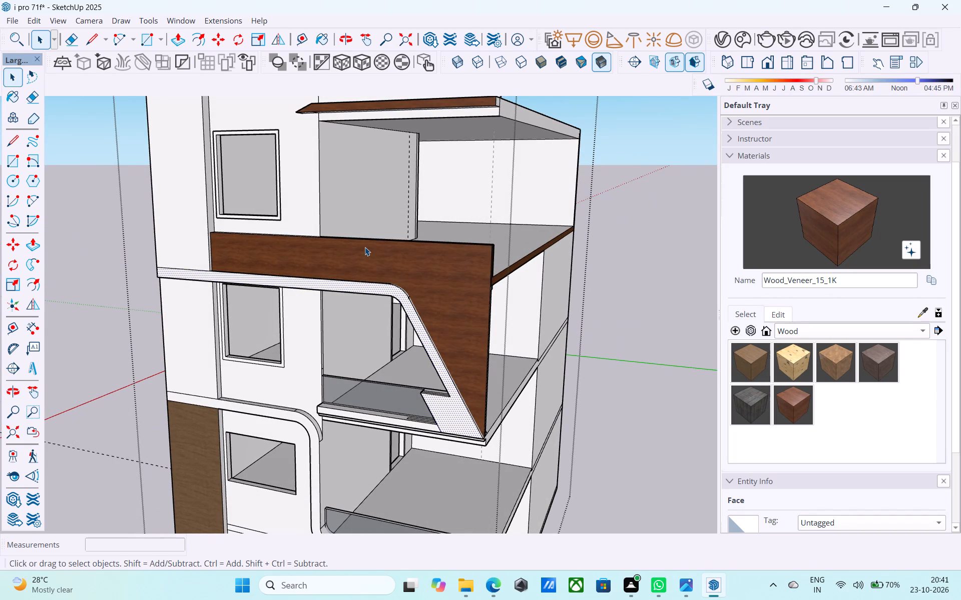
{"action": "scroll", "coordinate": [366, 246], "scroll_direction": "down", "scroll_amount": 3}
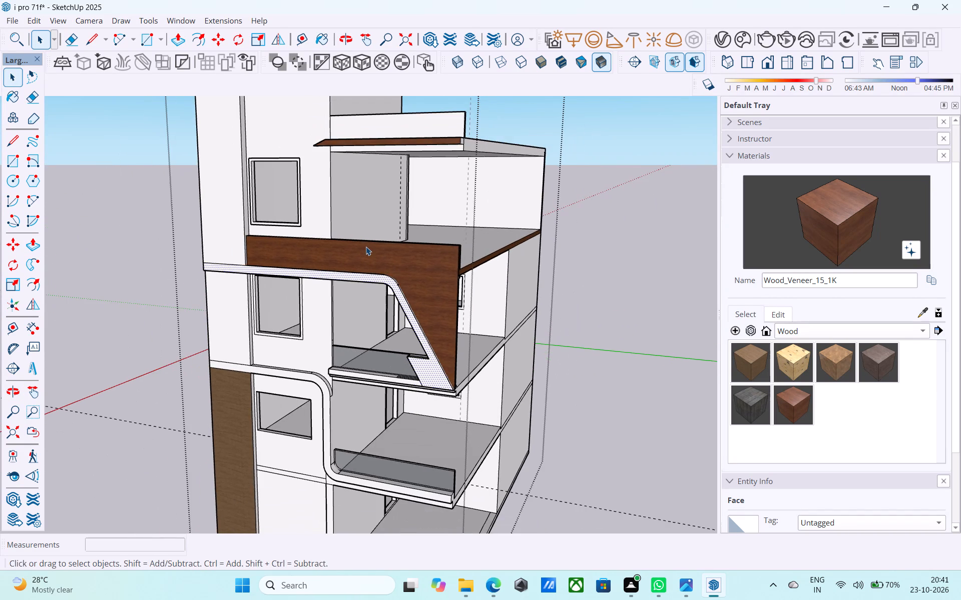
{"action": "scroll", "coordinate": [366, 246], "scroll_direction": "down", "scroll_amount": 1}
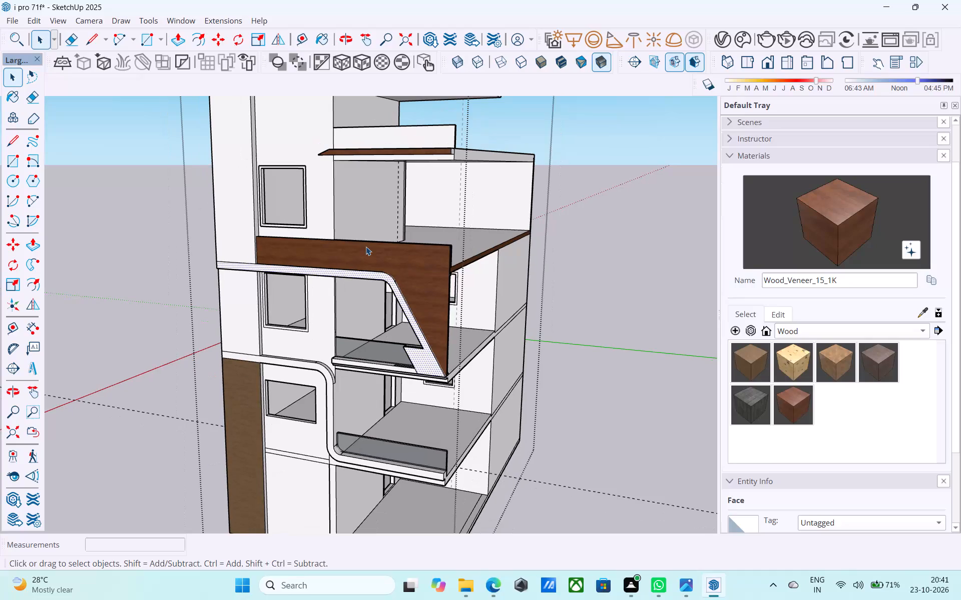
{"action": "scroll", "coordinate": [366, 246], "scroll_direction": "down", "scroll_amount": 4}
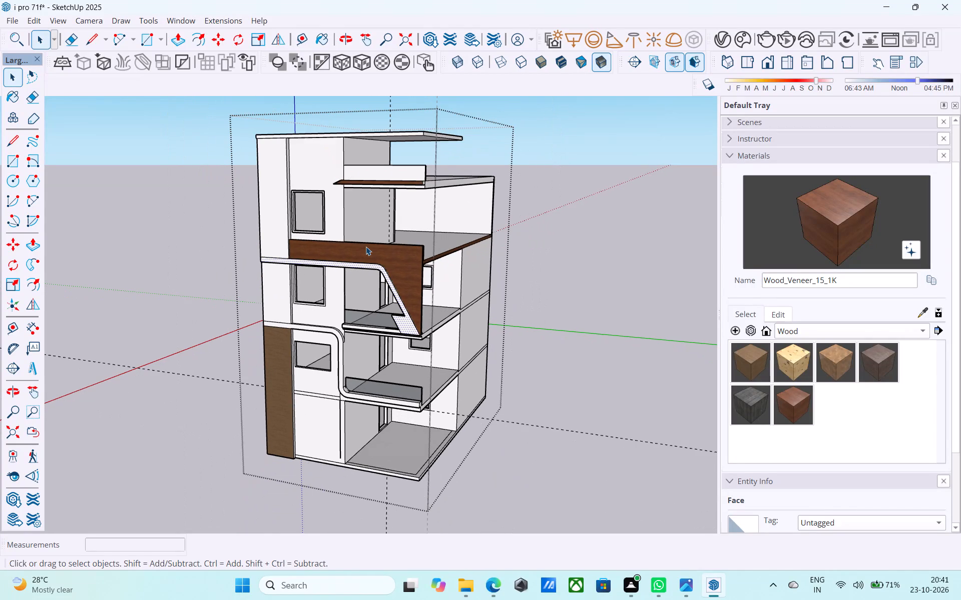
{"action": "scroll", "coordinate": [366, 246], "scroll_direction": "down", "scroll_amount": 1}
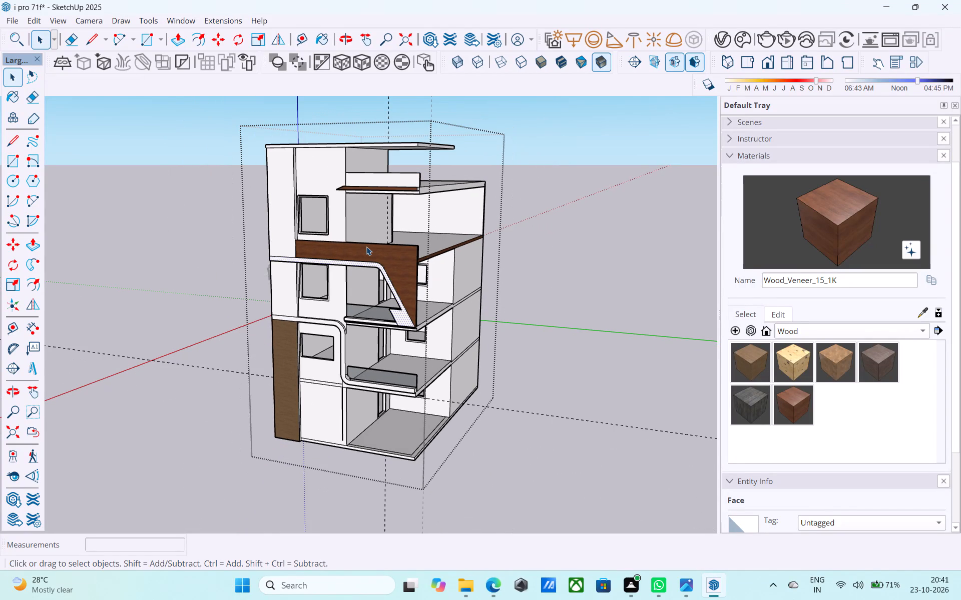
{"action": "scroll", "coordinate": [366, 246], "scroll_direction": "down", "scroll_amount": 5}
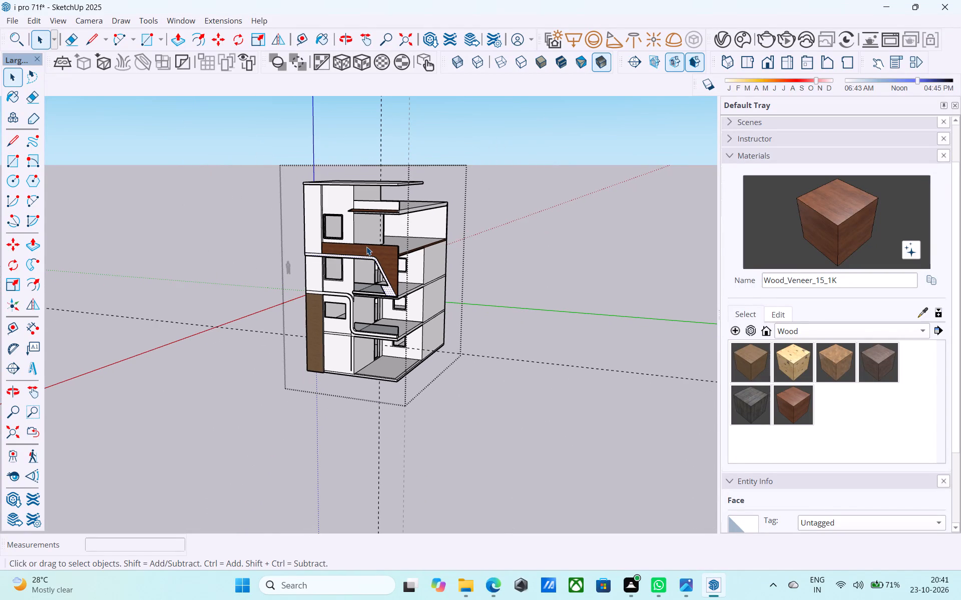
{"action": "scroll", "coordinate": [367, 246], "scroll_direction": "down", "scroll_amount": 4}
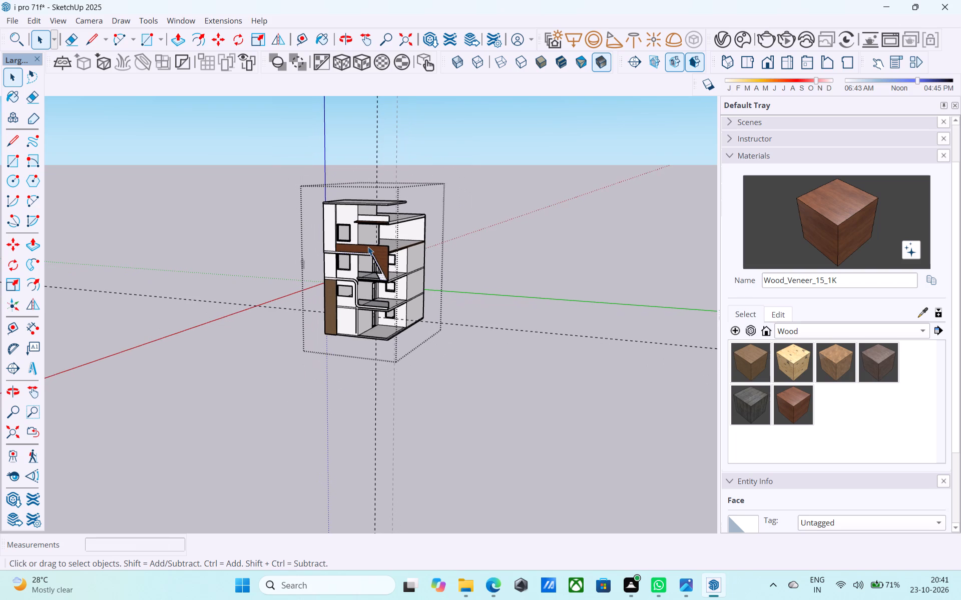
{"action": "scroll", "coordinate": [368, 246], "scroll_direction": "down", "scroll_amount": 1}
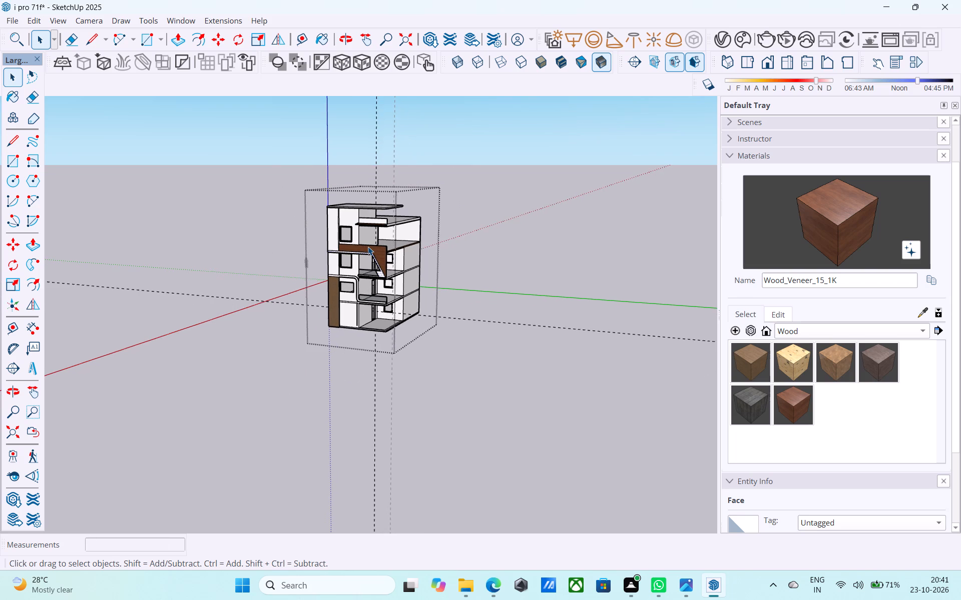
{"action": "scroll", "coordinate": [368, 246], "scroll_direction": "down", "scroll_amount": 1}
{"action": "middle_click_drag", "start_coordinate": [334, 258], "coordinate": [394, 233]}
{"action": "middle_click_drag", "start_coordinate": [324, 271], "coordinate": [357, 254]}
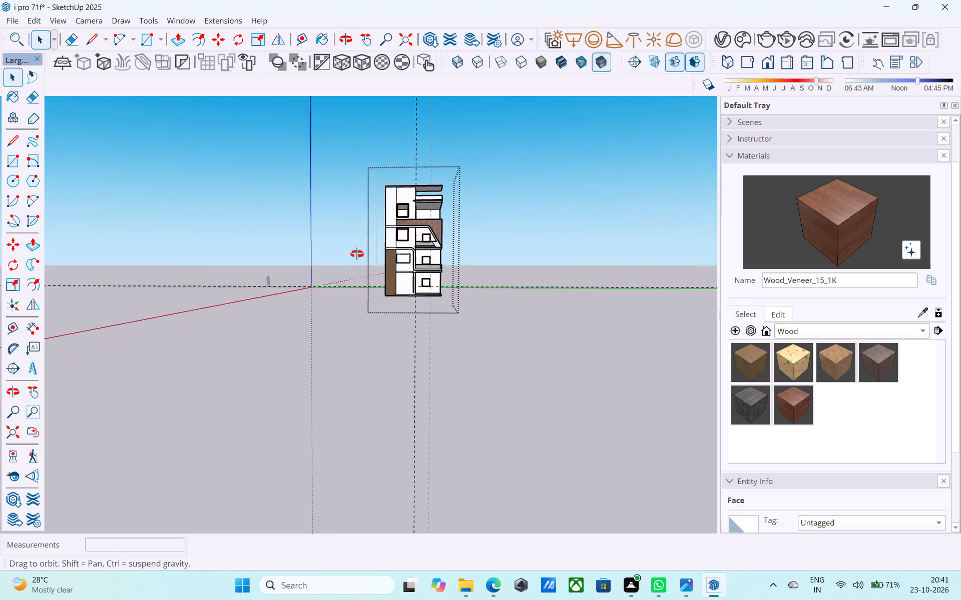
{"action": "middle_click_drag", "start_coordinate": [357, 254], "coordinate": [369, 249]}
{"action": "scroll", "coordinate": [388, 241], "scroll_direction": "down", "scroll_amount": 3}
{"action": "middle_click_drag", "start_coordinate": [347, 257], "coordinate": [365, 208]}
{"action": "middle_click_drag", "start_coordinate": [327, 217], "coordinate": [323, 241]}
{"action": "scroll", "coordinate": [391, 212], "scroll_direction": "up", "scroll_amount": 12}
{"action": "middle_click_drag", "start_coordinate": [426, 205], "coordinate": [424, 251]}
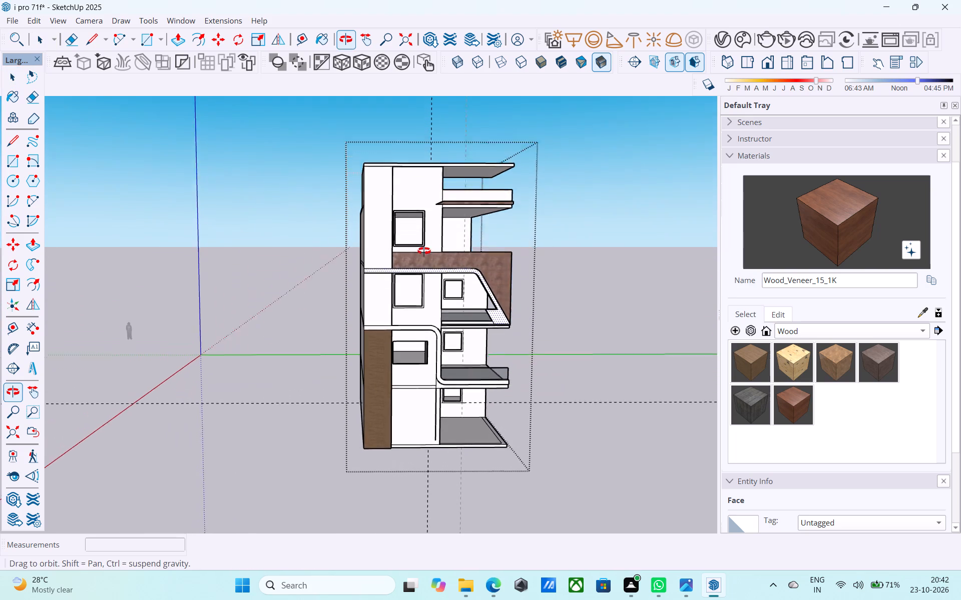
{"action": "middle_click_drag", "start_coordinate": [424, 251], "coordinate": [424, 252]}
{"action": "scroll", "coordinate": [427, 248], "scroll_direction": "down", "scroll_amount": 3}
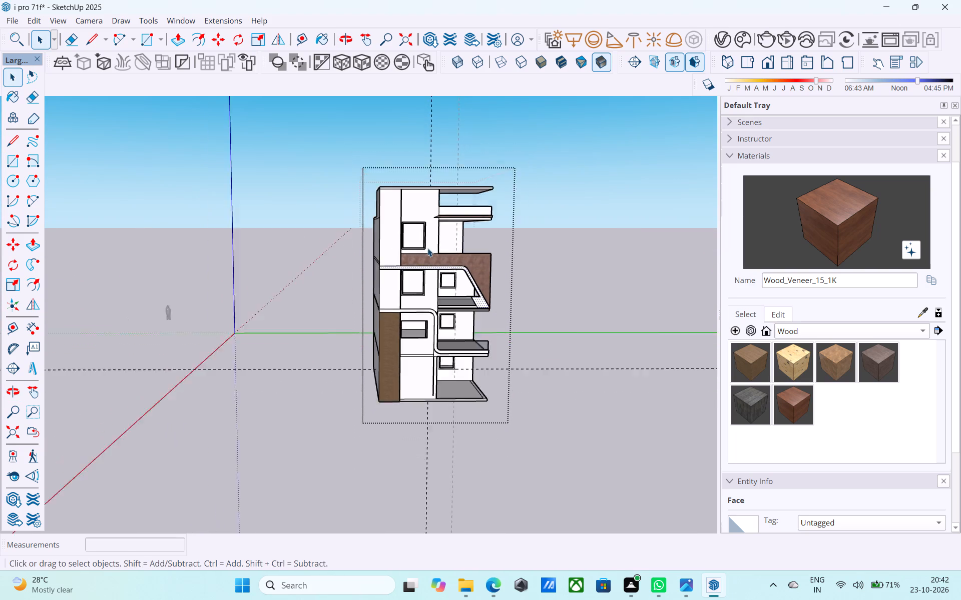
{"action": "scroll", "coordinate": [427, 248], "scroll_direction": "down", "scroll_amount": 2}
{"action": "middle_click_drag", "start_coordinate": [427, 248], "coordinate": [428, 263]}
{"action": "scroll", "coordinate": [428, 259], "scroll_direction": "up", "scroll_amount": 9}
{"action": "middle_click_drag", "start_coordinate": [414, 234], "coordinate": [426, 209]}
Erase the short seam line crossing the underside of the roof slab above the top of the white pier.
{"action": "scroll", "coordinate": [414, 233], "scroll_direction": "up", "scroll_amount": 1}
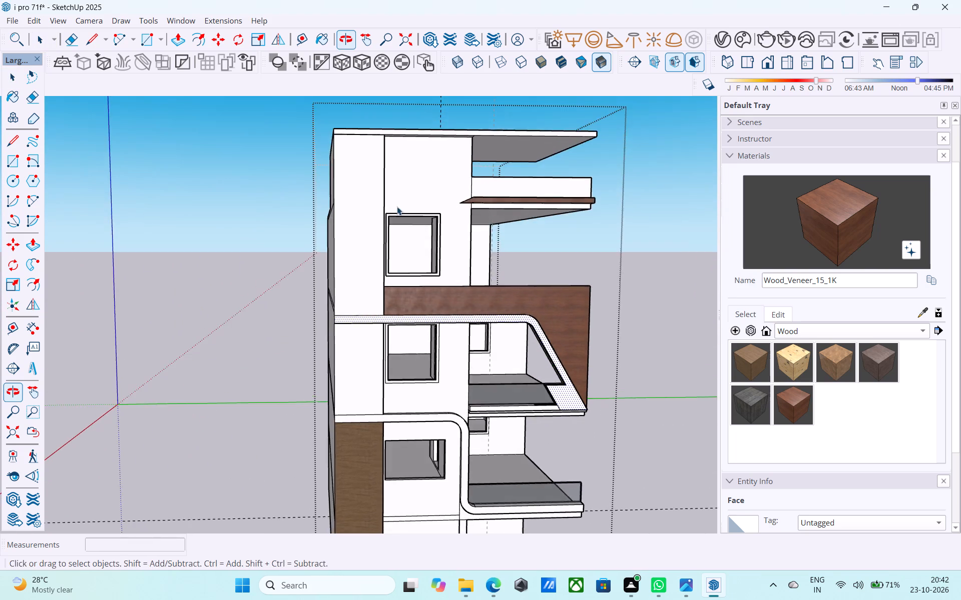
{"action": "scroll", "coordinate": [394, 204], "scroll_direction": "up", "scroll_amount": 4}
{"action": "middle_click_drag", "start_coordinate": [353, 155], "coordinate": [400, 209]}
{"action": "middle_click_drag", "start_coordinate": [417, 199], "coordinate": [396, 209]}
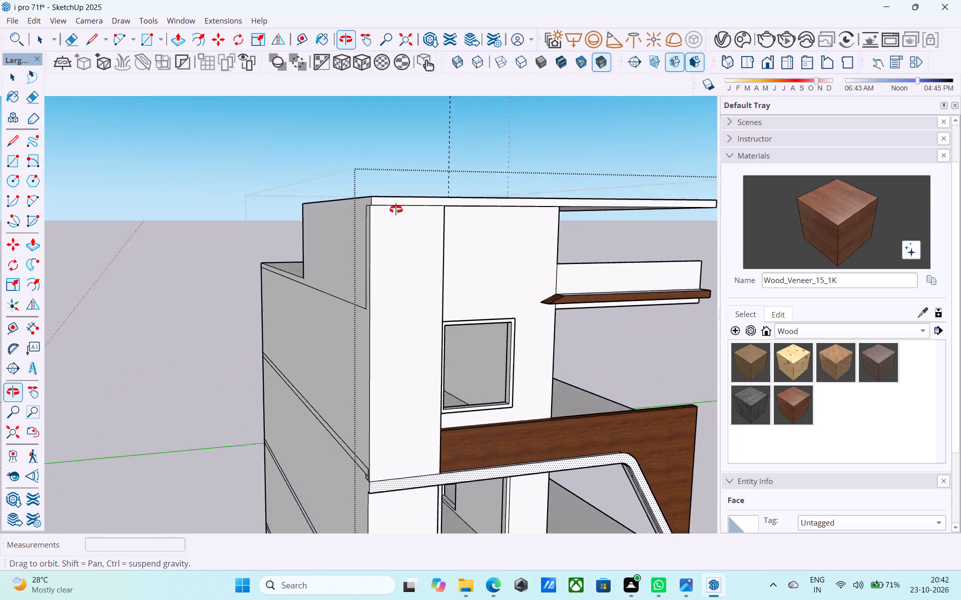
{"action": "middle_click_drag", "start_coordinate": [396, 209], "coordinate": [392, 197]}
{"action": "scroll", "coordinate": [392, 198], "scroll_direction": "up", "scroll_amount": 19}
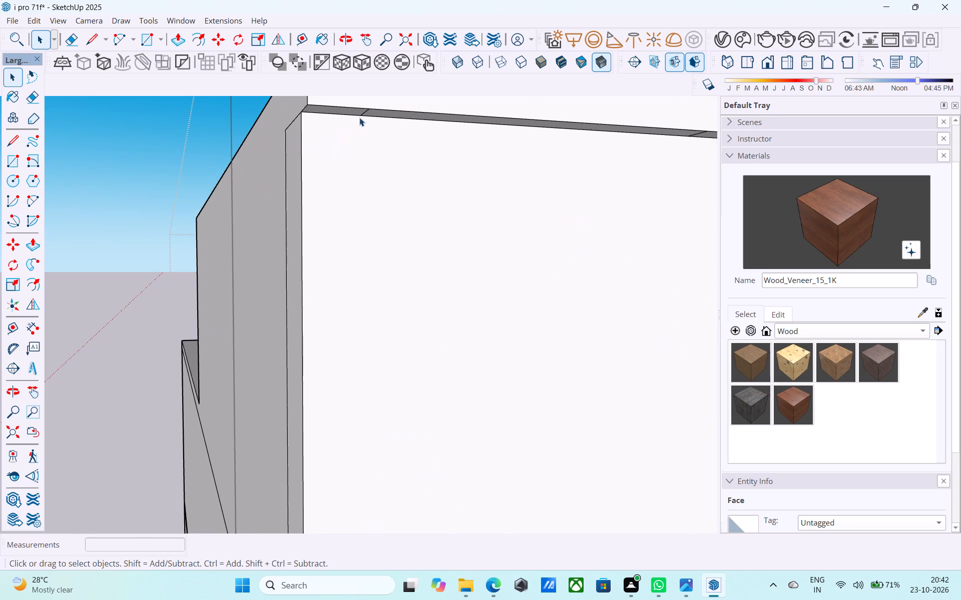
{"action": "middle_click_drag", "start_coordinate": [360, 116], "coordinate": [355, 103], "text": "shift"}
{"action": "scroll", "coordinate": [345, 120], "scroll_direction": "up", "scroll_amount": 1}
{"action": "key", "text": "e"}
{"action": "scroll", "coordinate": [361, 131], "scroll_direction": "up", "scroll_amount": 6}
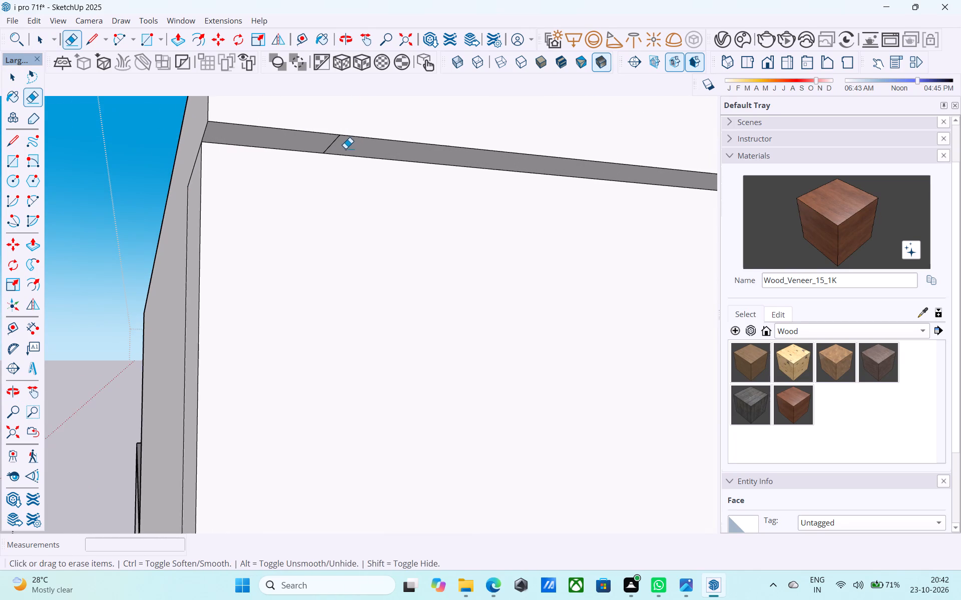
{"action": "left_click_drag", "start_coordinate": [336, 150], "coordinate": [330, 147]}
Copy the two edge segments along the pier's top about 17' down to its lower corner on the curved white band.
{"action": "key", "text": "space"}
{"action": "left_click", "coordinate": [332, 154]}
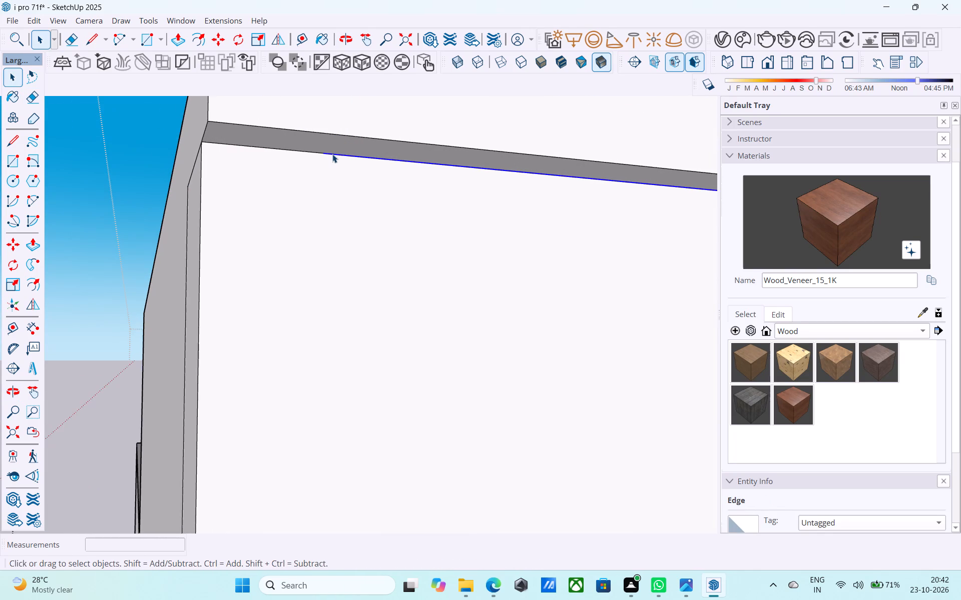
{"action": "left_click", "coordinate": [320, 153], "text": "shift"}
{"action": "key", "text": "m"}
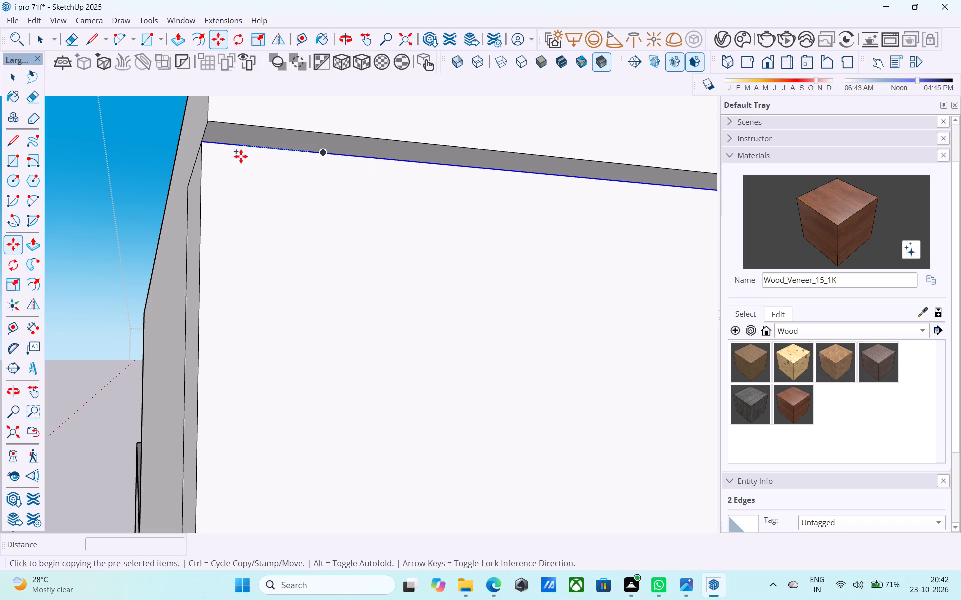
{"action": "left_click", "coordinate": [203, 143]}
{"action": "scroll", "coordinate": [205, 146], "scroll_direction": "down", "scroll_amount": 10}
{"action": "scroll", "coordinate": [216, 209], "scroll_direction": "down", "scroll_amount": 2}
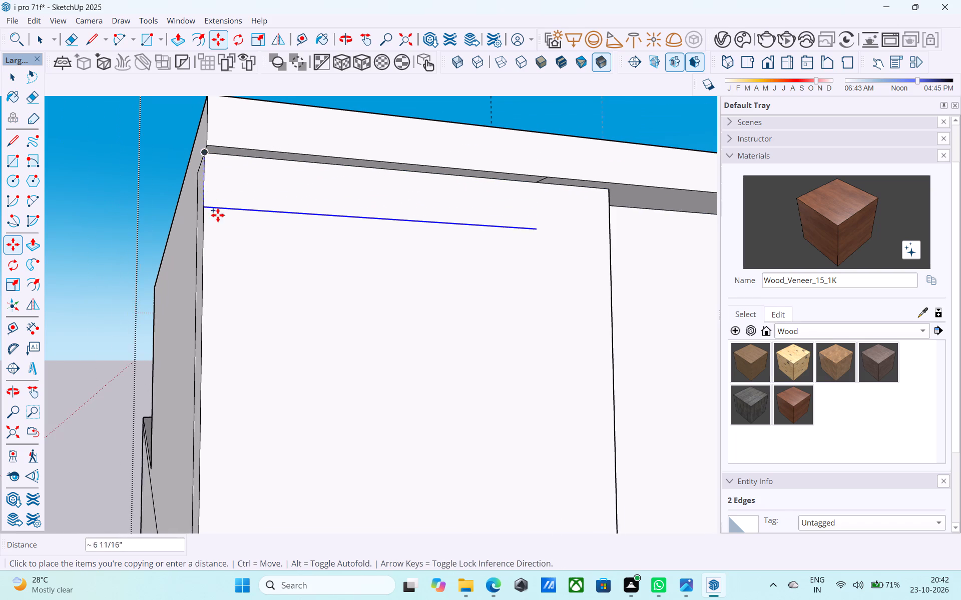
{"action": "scroll", "coordinate": [218, 215], "scroll_direction": "down", "scroll_amount": 4}
{"action": "middle_click_drag", "start_coordinate": [229, 260], "coordinate": [251, 68]}
{"action": "middle_click_drag", "start_coordinate": [287, 243], "coordinate": [280, 51], "text": "shift"}
{"action": "middle_click_drag", "start_coordinate": [317, 298], "coordinate": [296, 83], "text": "shift"}
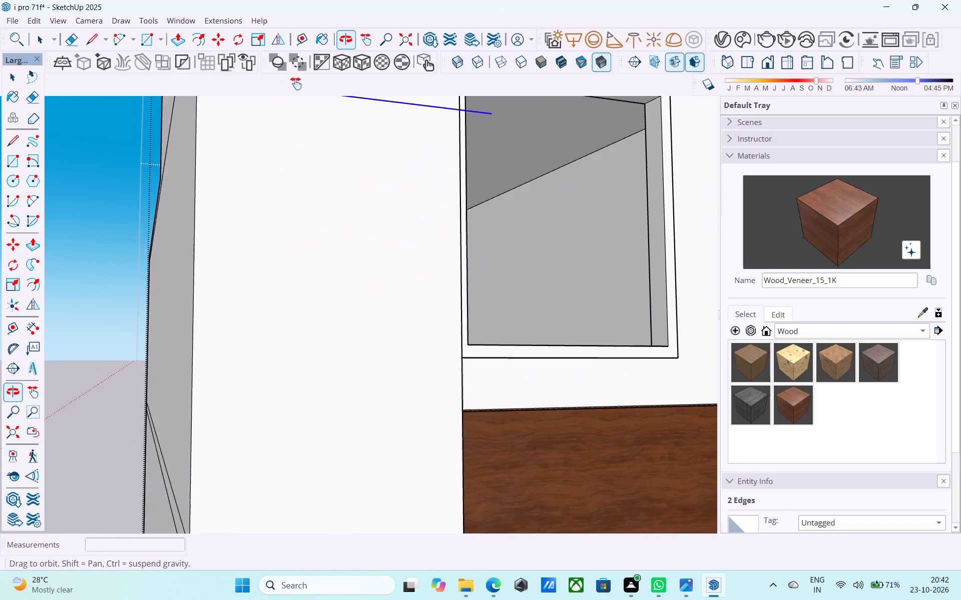
{"action": "middle_click_drag", "start_coordinate": [296, 83], "coordinate": [294, 85], "text": "shift"}
{"action": "middle_click_drag", "start_coordinate": [322, 296], "coordinate": [331, 89], "text": "shift"}
{"action": "scroll", "coordinate": [326, 90], "scroll_direction": "down", "scroll_amount": 5}
{"action": "scroll", "coordinate": [329, 211], "scroll_direction": "down", "scroll_amount": 15}
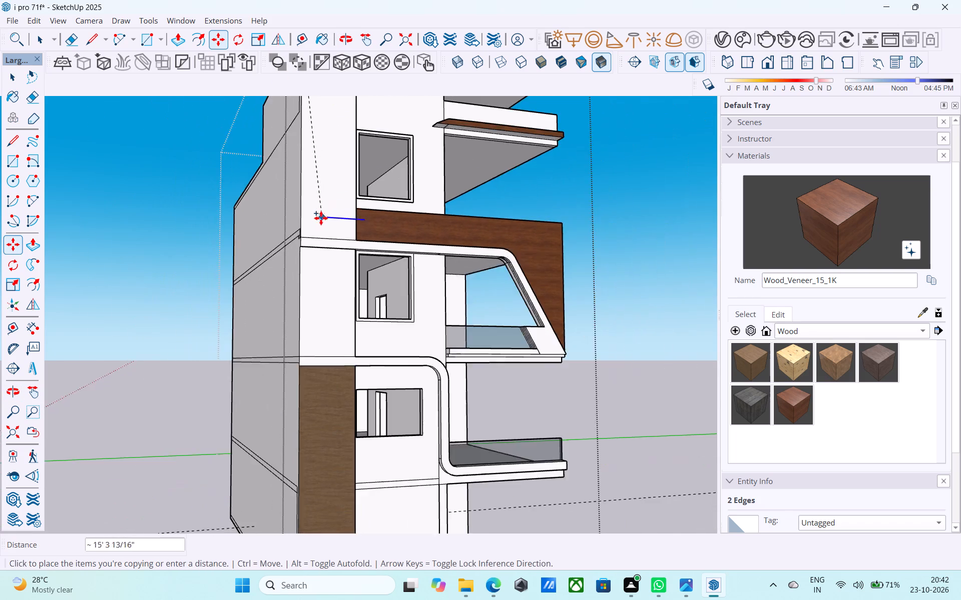
{"action": "middle_click_drag", "start_coordinate": [319, 224], "coordinate": [329, 268]}
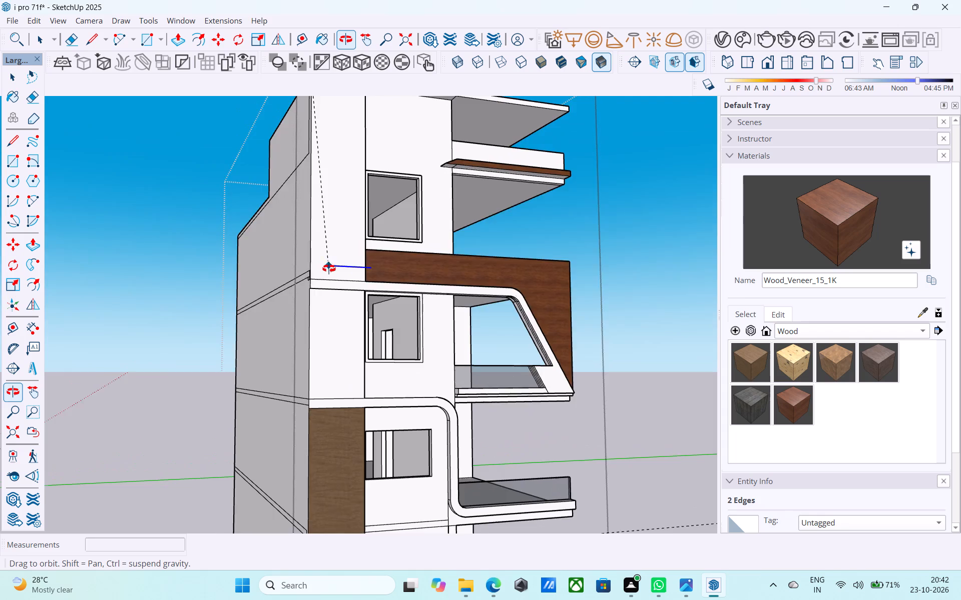
{"action": "middle_click_drag", "start_coordinate": [329, 268], "coordinate": [372, 293]}
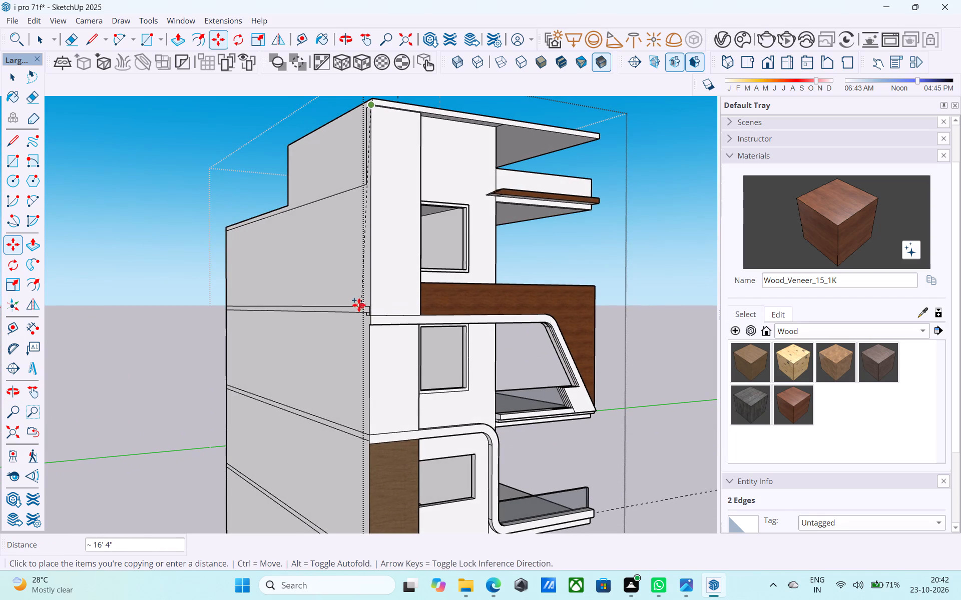
{"action": "scroll", "coordinate": [359, 304], "scroll_direction": "up", "scroll_amount": 4}
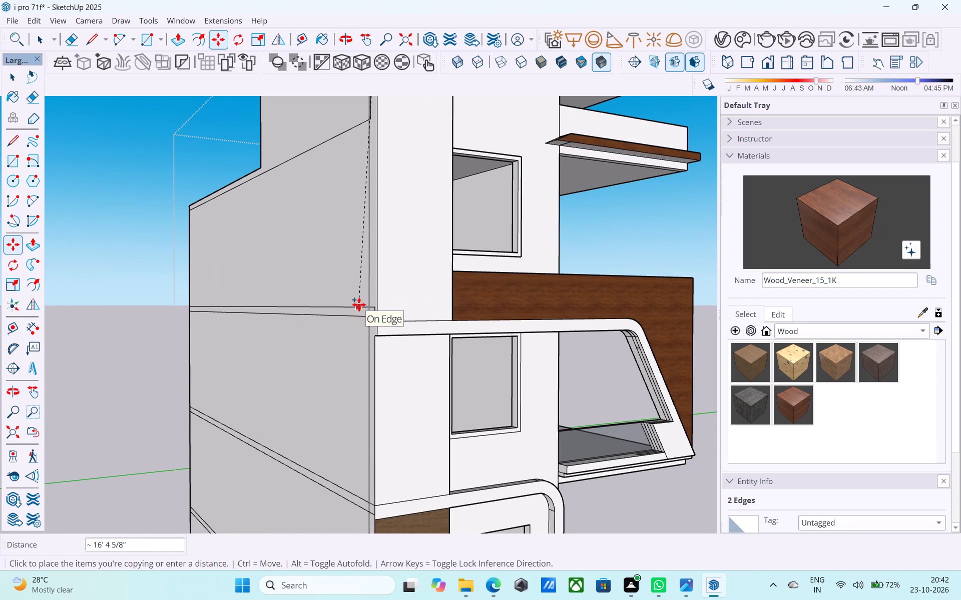
{"action": "scroll", "coordinate": [347, 300], "scroll_direction": "up", "scroll_amount": 3}
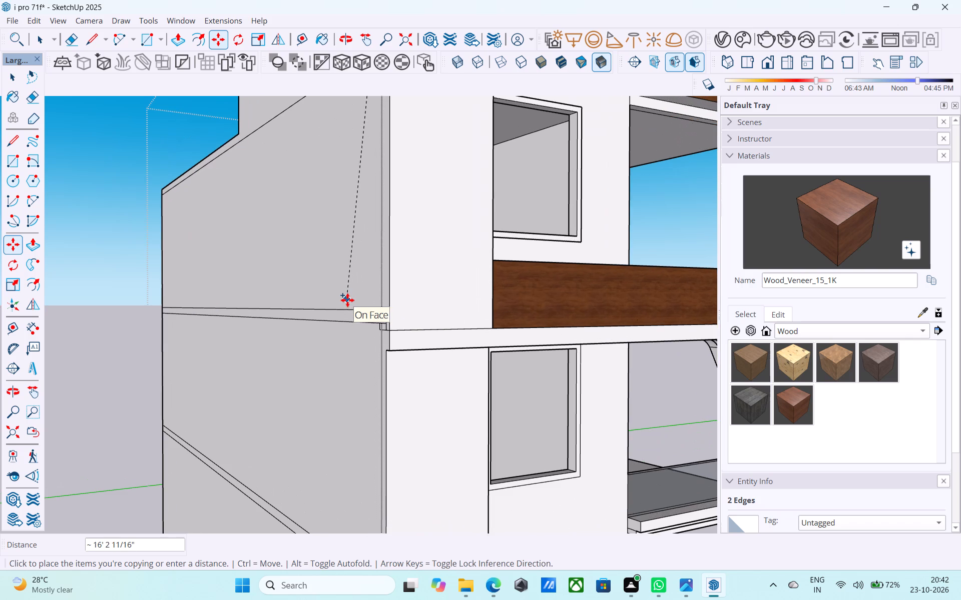
{"action": "scroll", "coordinate": [382, 347], "scroll_direction": "up", "scroll_amount": 3}
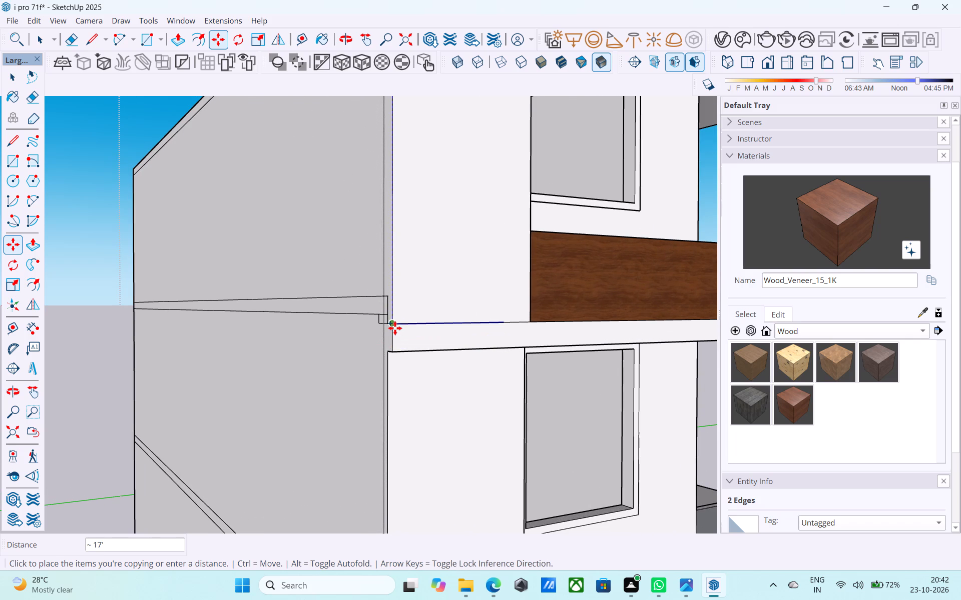
{"action": "left_click", "coordinate": [395, 327]}
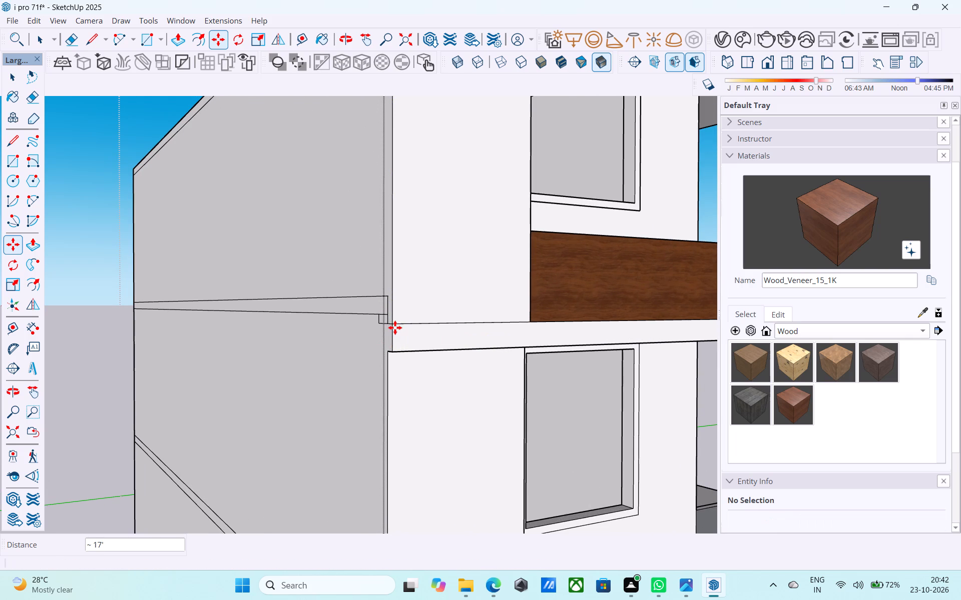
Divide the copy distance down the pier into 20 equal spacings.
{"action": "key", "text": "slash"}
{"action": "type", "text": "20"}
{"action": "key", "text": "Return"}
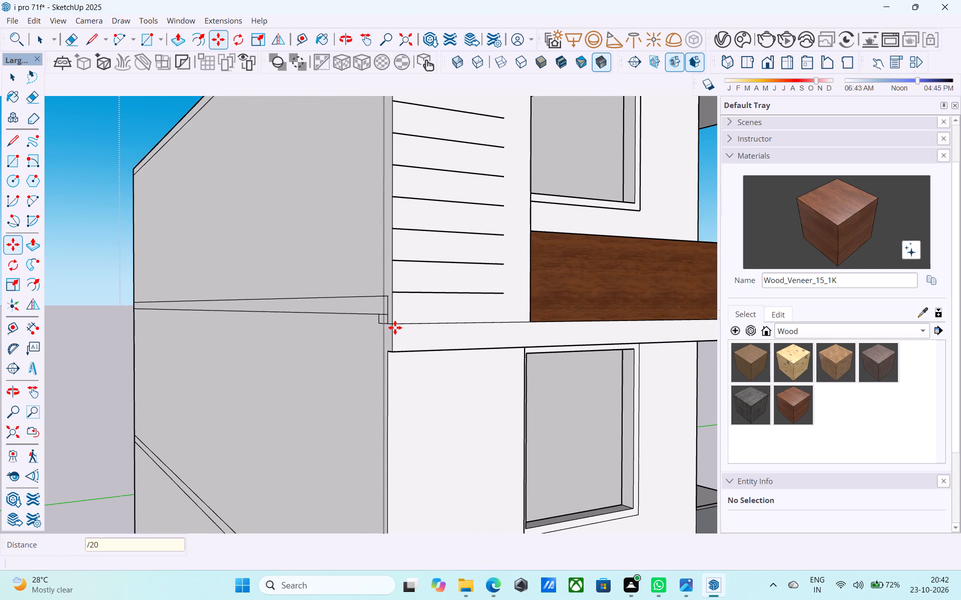
Divide the copy distance into 40 equal spacings to fill the pier's front face with horizontal lines.
{"action": "type", "text": "/40"}
{"action": "key", "text": "Return"}
Extend the top four horizontal lines on the pier by 1' each with the Line tool, reaching the pier's edge beside the window wall.
{"action": "scroll", "coordinate": [395, 327], "scroll_direction": "down", "scroll_amount": 7}
{"action": "middle_click_drag", "start_coordinate": [440, 253], "coordinate": [408, 350]}
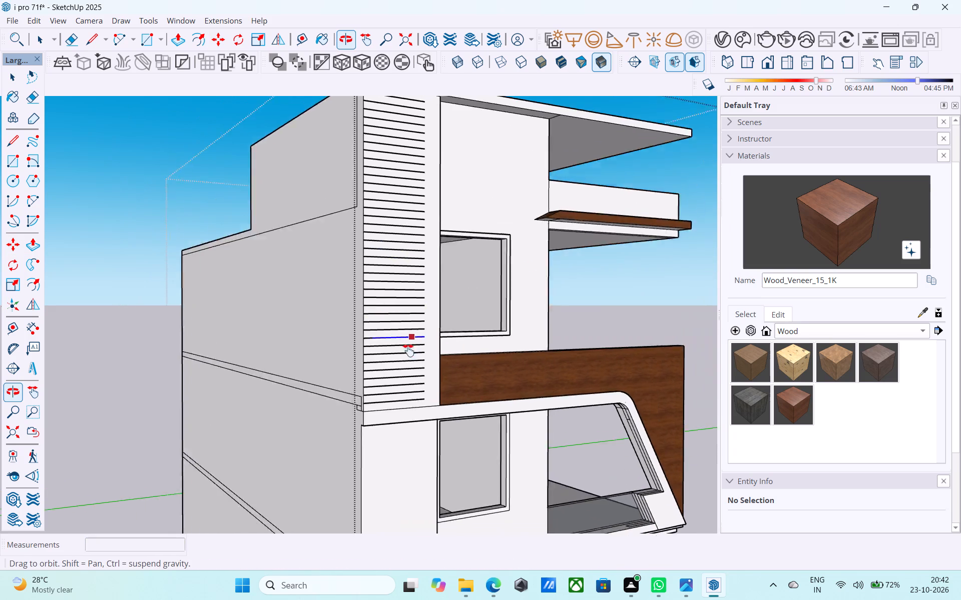
{"action": "middle_click_drag", "start_coordinate": [408, 350], "coordinate": [290, 402]}
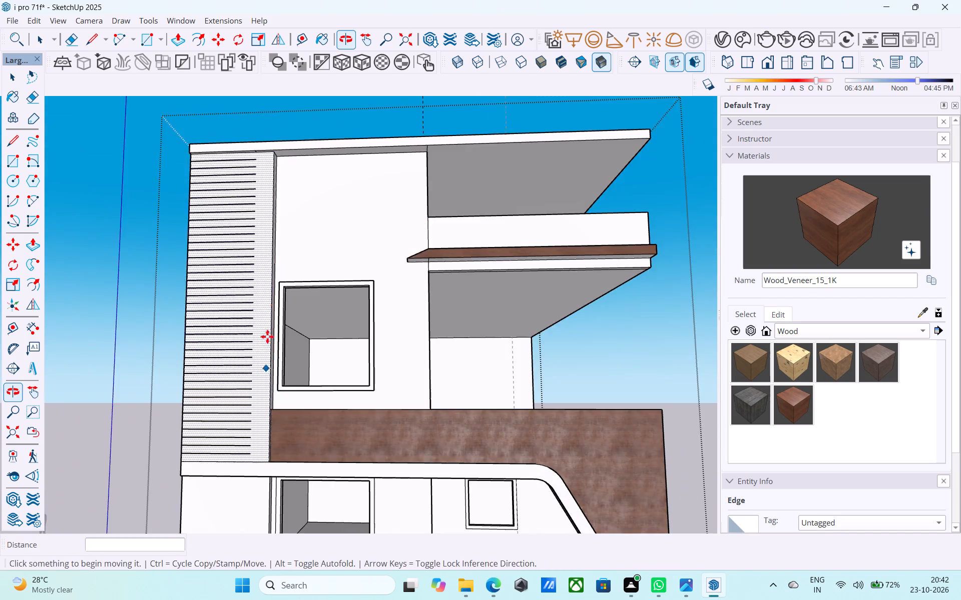
{"action": "middle_click_drag", "start_coordinate": [290, 267], "coordinate": [328, 303]}
{"action": "scroll", "coordinate": [318, 220], "scroll_direction": "up", "scroll_amount": 9}
{"action": "scroll", "coordinate": [318, 218], "scroll_direction": "down", "scroll_amount": 5}
{"action": "scroll", "coordinate": [318, 217], "scroll_direction": "up", "scroll_amount": 3}
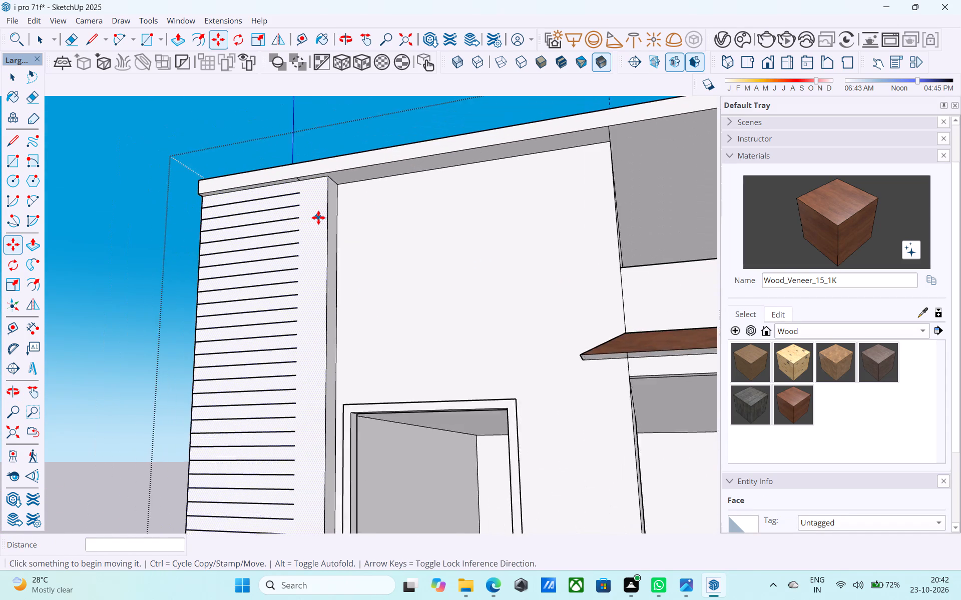
{"action": "scroll", "coordinate": [318, 217], "scroll_direction": "up", "scroll_amount": 5}
{"action": "key", "text": "l"}
{"action": "left_click", "coordinate": [279, 168]}
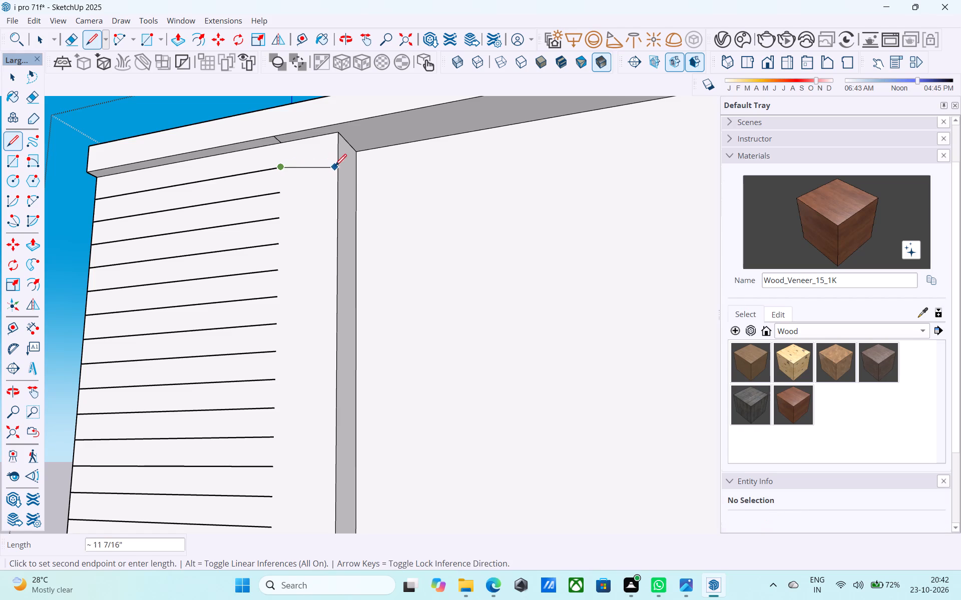
{"action": "left_click", "coordinate": [336, 162]}
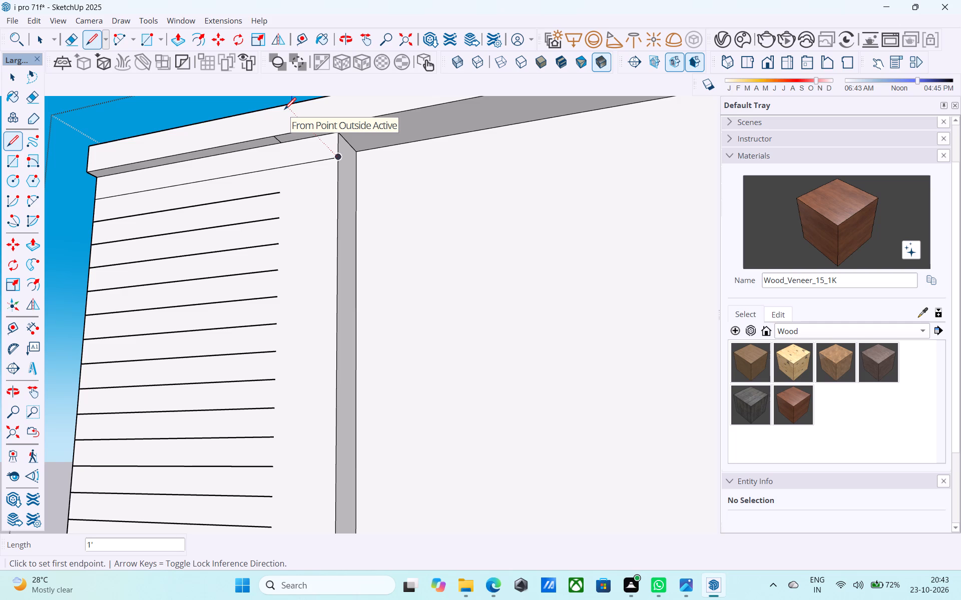
{"action": "left_click", "coordinate": [278, 190]}
{"action": "left_click", "coordinate": [335, 188]}
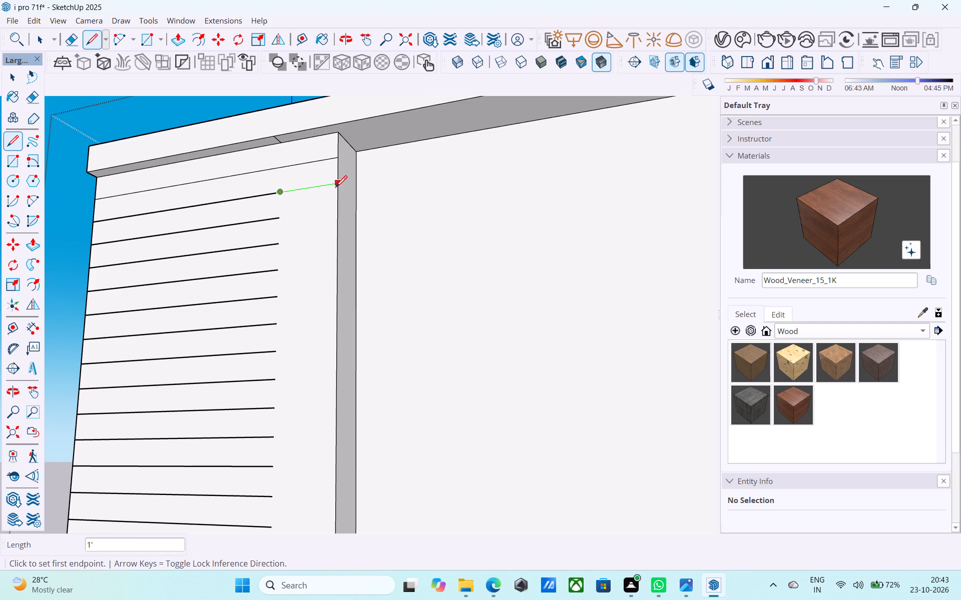
{"action": "left_click", "coordinate": [278, 217]}
{"action": "left_click", "coordinate": [341, 213]}
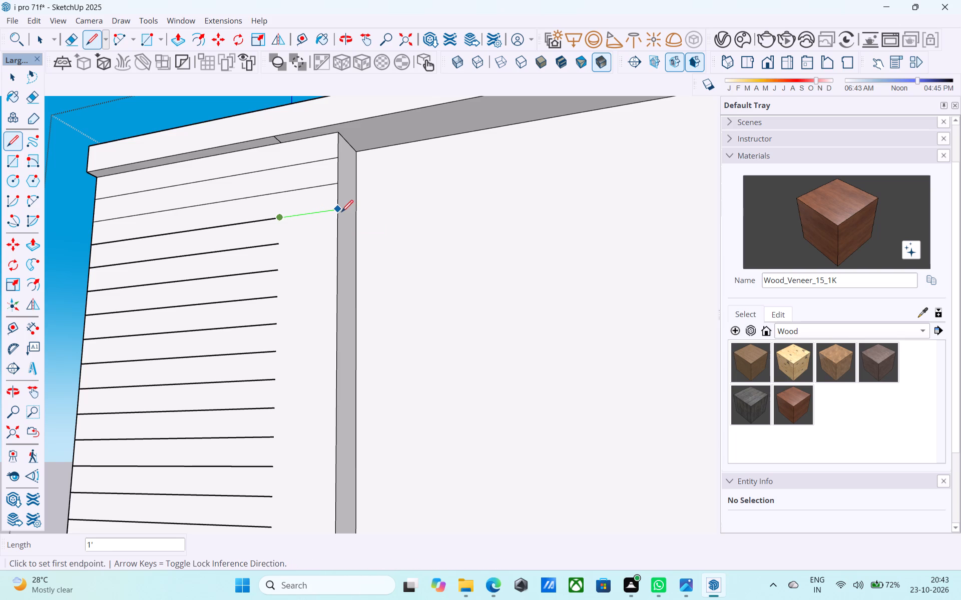
{"action": "left_click", "coordinate": [277, 247]}
{"action": "left_click", "coordinate": [337, 238]}
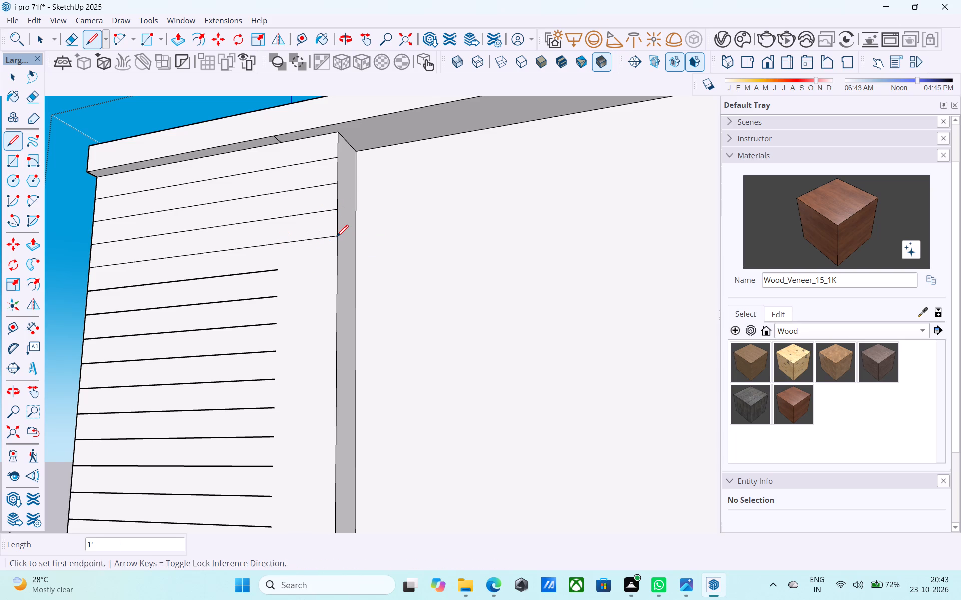
Draw 1' lines extending the fifth to eighth horizontal lines from the top across to the pier's edge.
{"action": "left_click", "coordinate": [279, 269]}
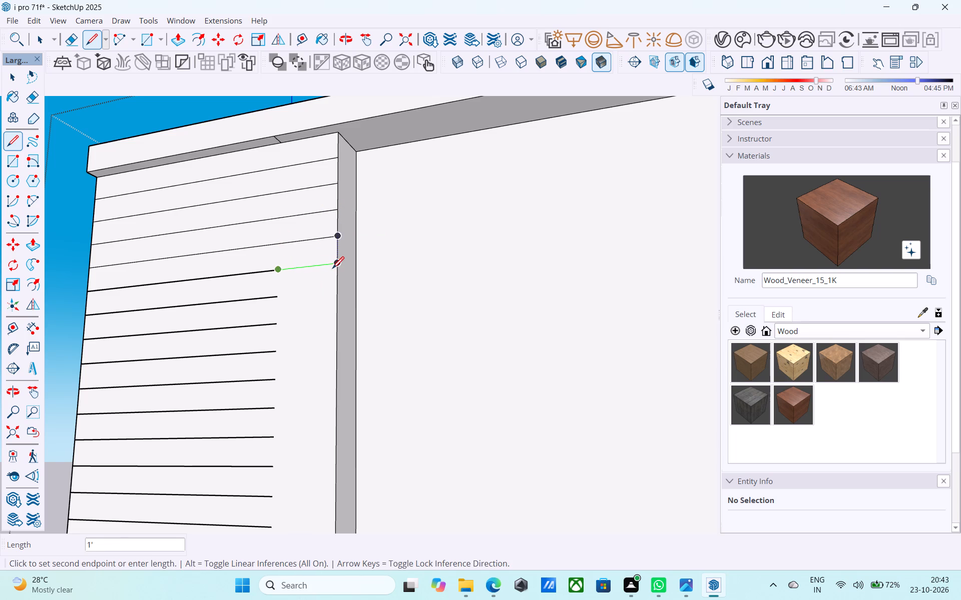
{"action": "left_click", "coordinate": [332, 268]}
{"action": "left_click", "coordinate": [280, 295]}
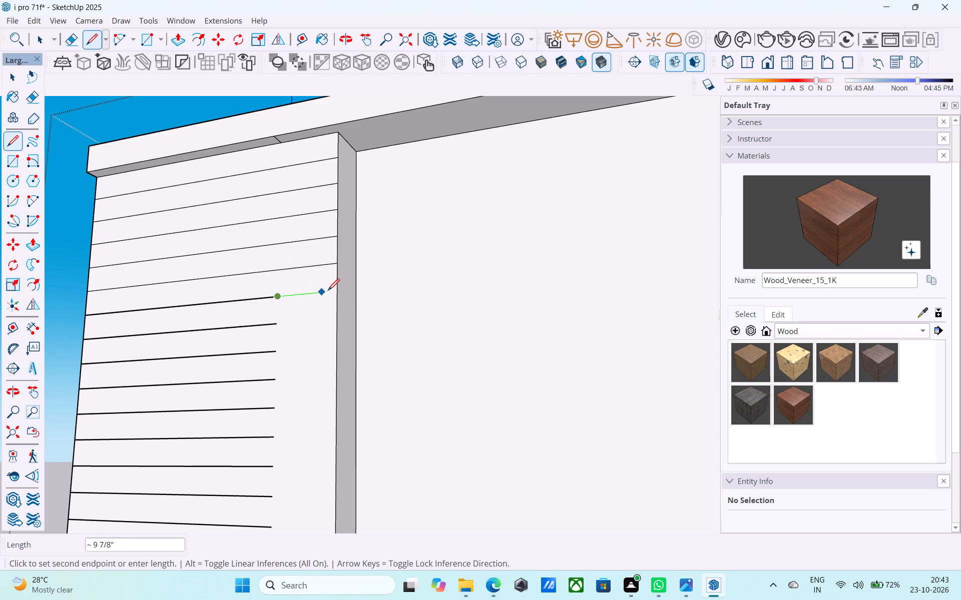
{"action": "left_click", "coordinate": [335, 294]}
{"action": "left_click", "coordinate": [277, 323]}
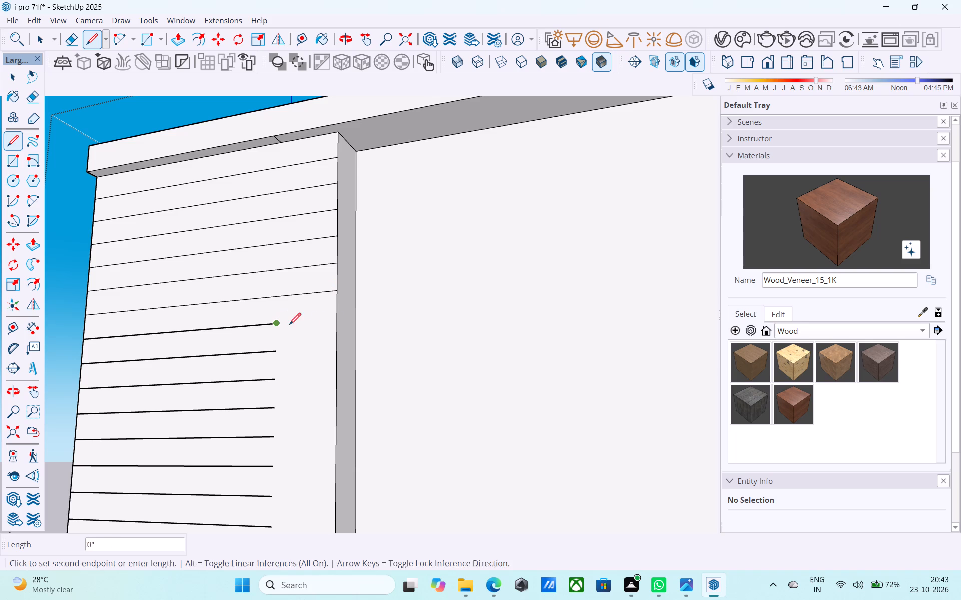
{"action": "left_click", "coordinate": [336, 323]}
{"action": "left_click", "coordinate": [280, 351]}
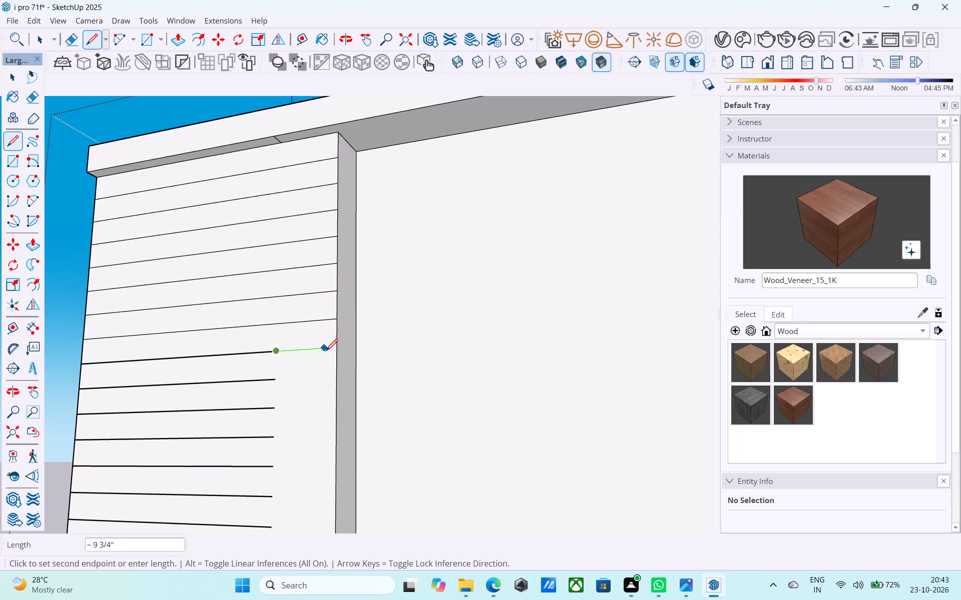
{"action": "left_click", "coordinate": [334, 350]}
Draw 1' lines extending the ninth to eleventh horizontal lines from the top across to the pier's edge.
{"action": "scroll", "coordinate": [323, 284], "scroll_direction": "down", "scroll_amount": 5}
{"action": "scroll", "coordinate": [320, 345], "scroll_direction": "up", "scroll_amount": 3}
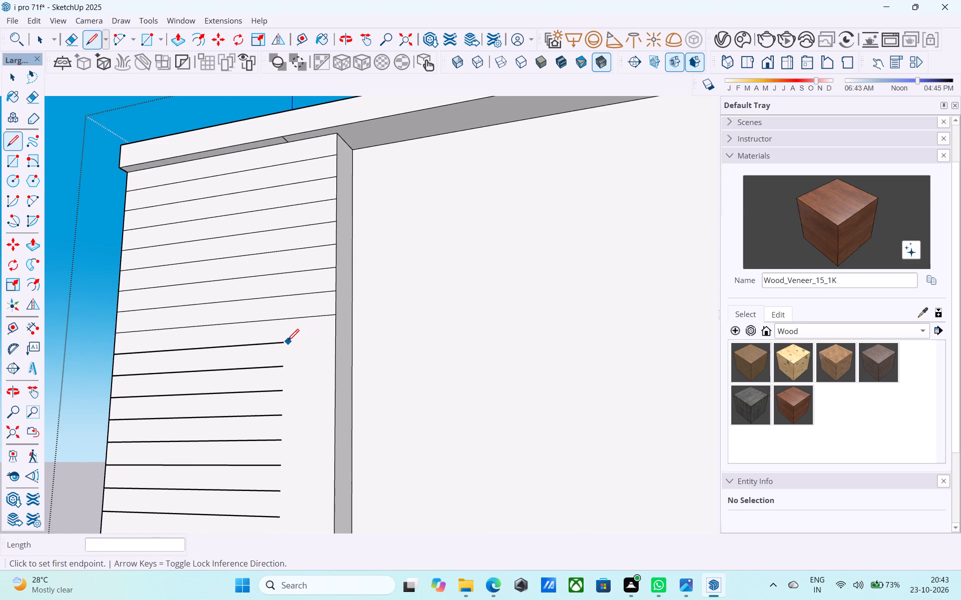
{"action": "left_click", "coordinate": [285, 342]}
{"action": "left_click", "coordinate": [332, 337]}
{"action": "scroll", "coordinate": [339, 266], "scroll_direction": "down", "scroll_amount": 6}
{"action": "scroll", "coordinate": [328, 339], "scroll_direction": "up", "scroll_amount": 5}
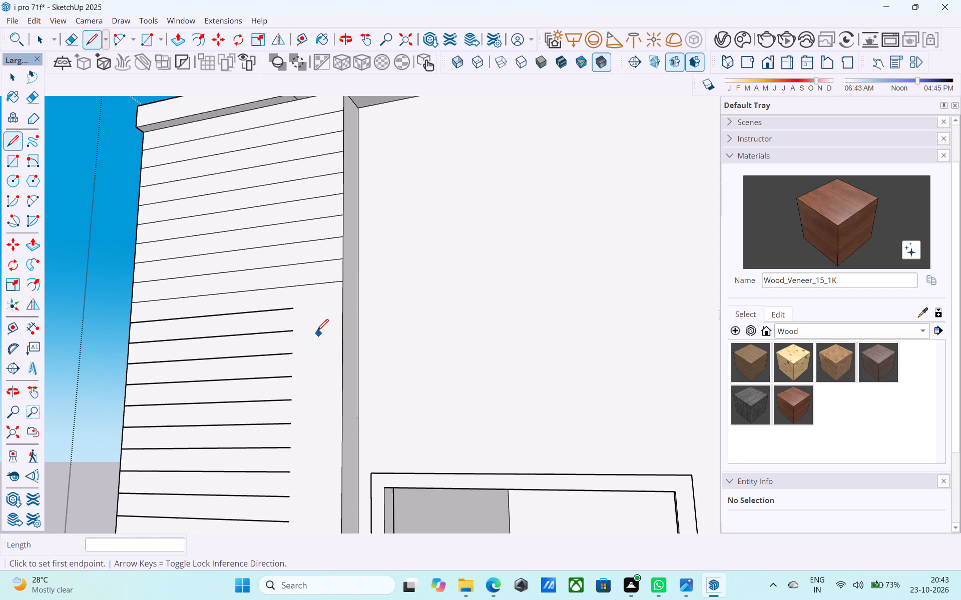
{"action": "left_click", "coordinate": [295, 307]}
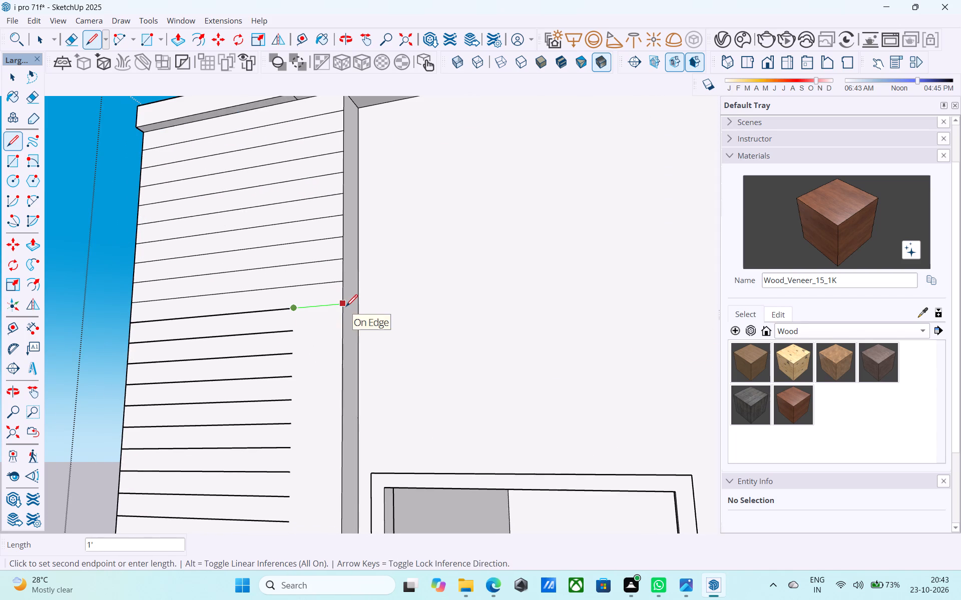
{"action": "scroll", "coordinate": [346, 307], "scroll_direction": "up", "scroll_amount": 3}
{"action": "left_click", "coordinate": [345, 303]}
{"action": "scroll", "coordinate": [337, 260], "scroll_direction": "down", "scroll_amount": 6}
{"action": "scroll", "coordinate": [327, 307], "scroll_direction": "up", "scroll_amount": 5}
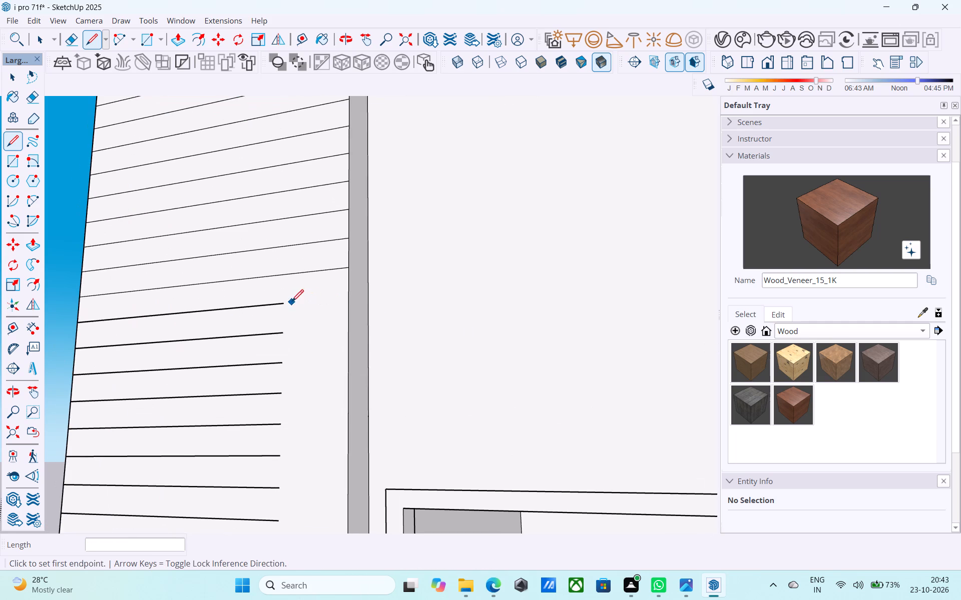
{"action": "left_click", "coordinate": [282, 301]}
{"action": "left_click", "coordinate": [348, 300]}
Draw 1' lines extending the twelfth to fourteenth horizontal lines from the top across to the pier's edge.
{"action": "scroll", "coordinate": [352, 246], "scroll_direction": "down", "scroll_amount": 6}
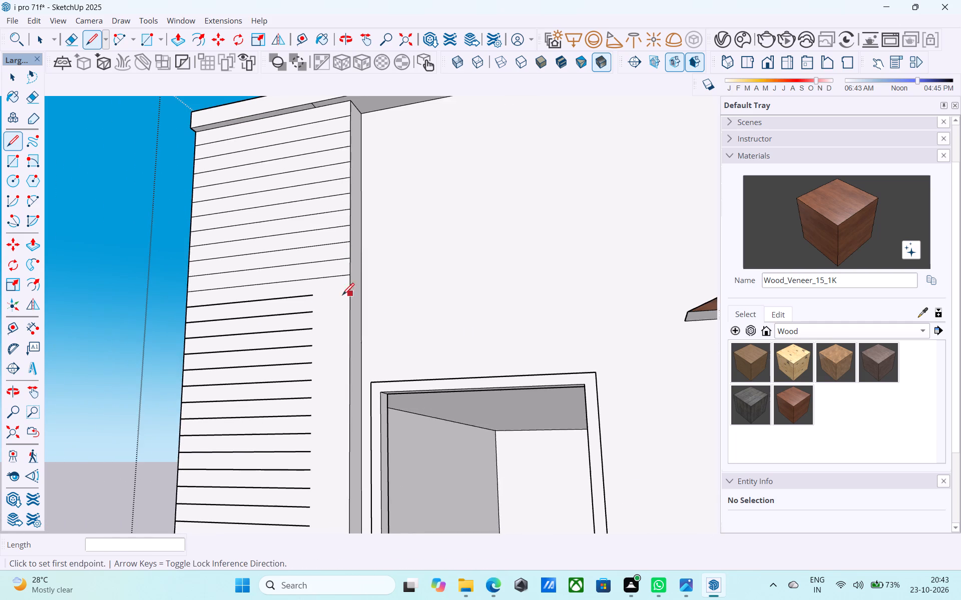
{"action": "scroll", "coordinate": [328, 299], "scroll_direction": "up", "scroll_amount": 5}
{"action": "left_click", "coordinate": [304, 294]}
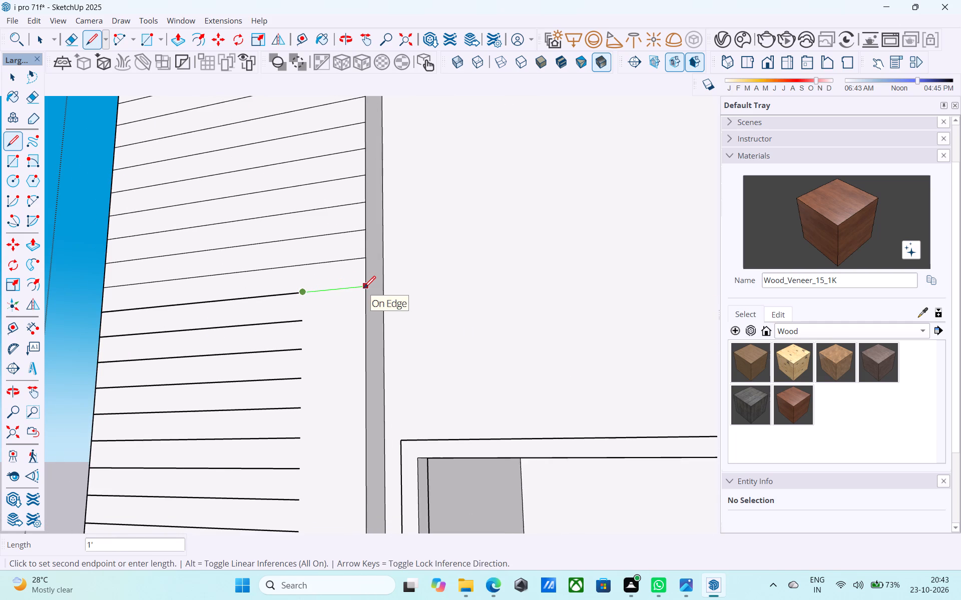
{"action": "left_click", "coordinate": [364, 289]}
{"action": "left_click", "coordinate": [303, 319]}
{"action": "left_click", "coordinate": [367, 316]}
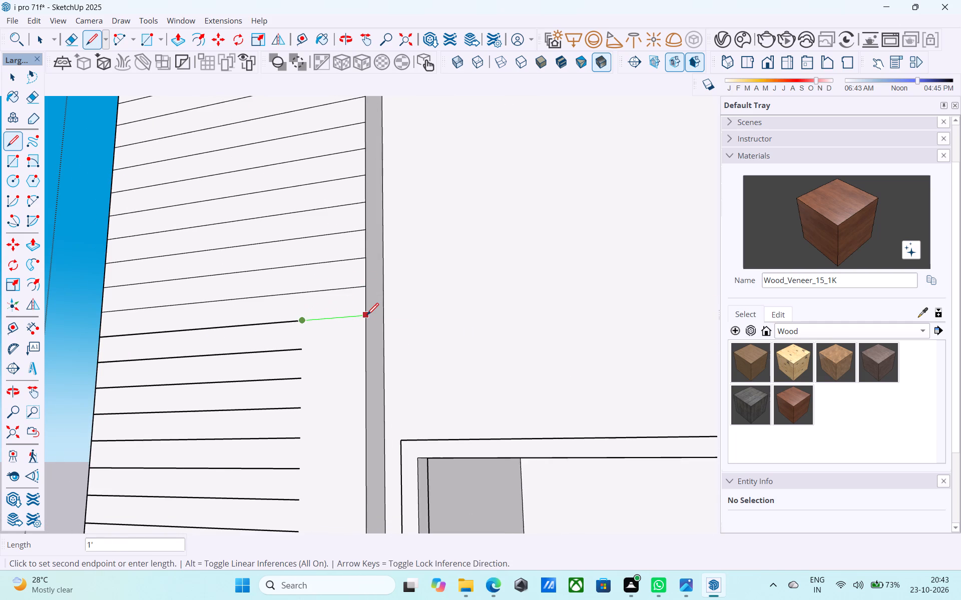
{"action": "scroll", "coordinate": [361, 270], "scroll_direction": "down", "scroll_amount": 6}
{"action": "scroll", "coordinate": [345, 330], "scroll_direction": "up", "scroll_amount": 4}
{"action": "left_click", "coordinate": [316, 306]}
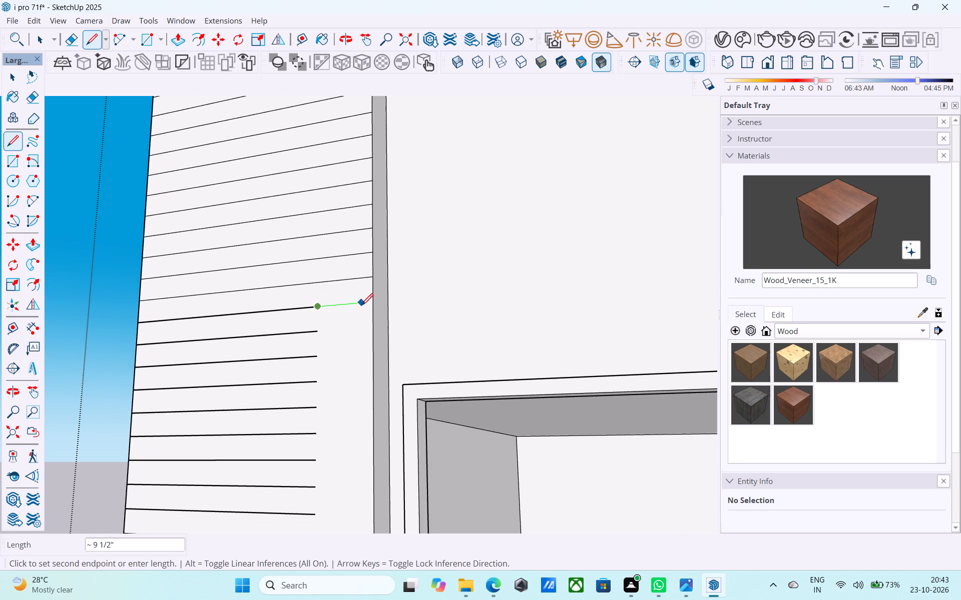
{"action": "left_click", "coordinate": [371, 306]}
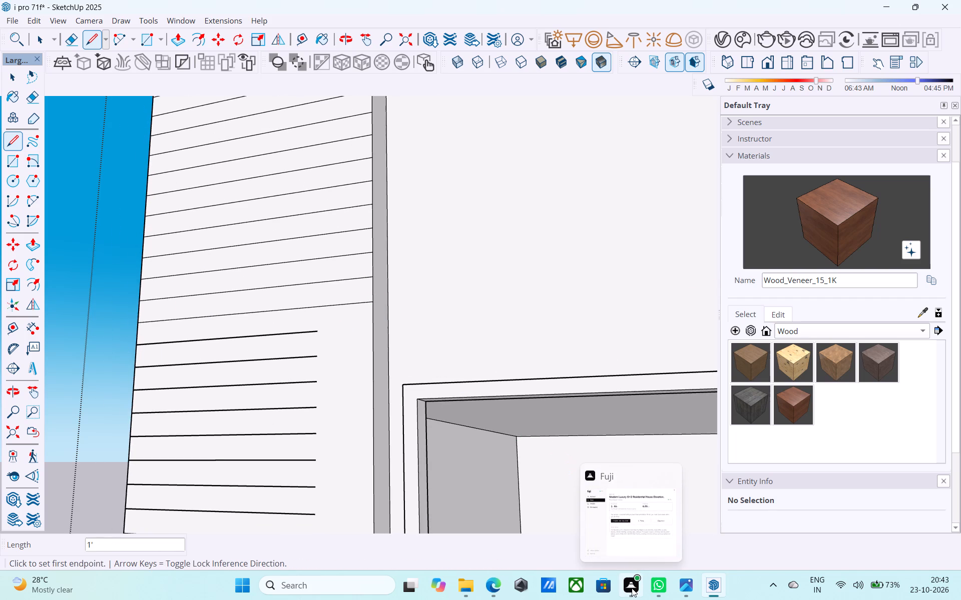
Draw 1' lines extending the fifteenth to eighteenth horizontal lines from the top across to the pier's edge.
{"action": "left_click", "coordinate": [318, 330]}
{"action": "left_click", "coordinate": [370, 332]}
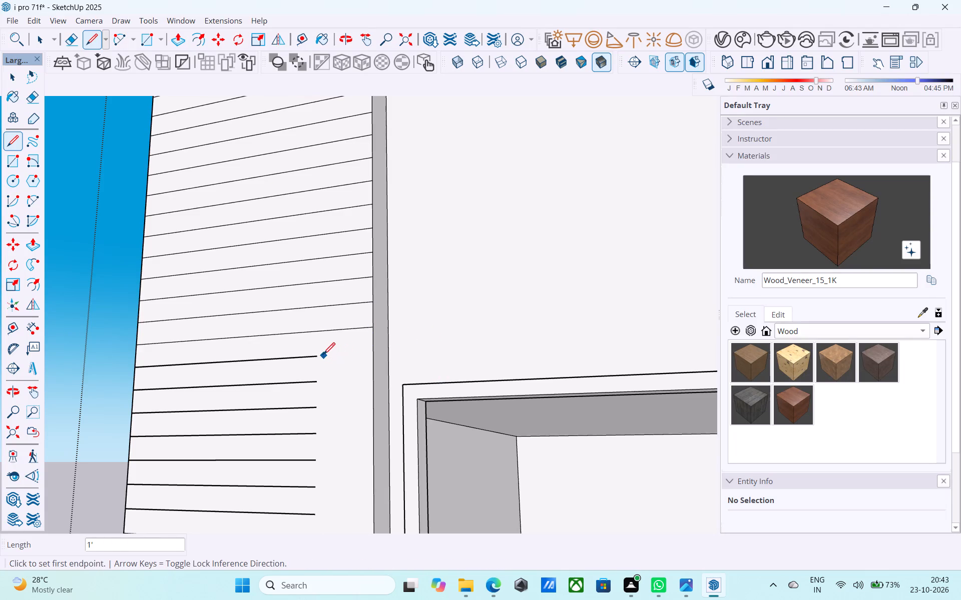
{"action": "left_click", "coordinate": [318, 355]}
{"action": "left_click", "coordinate": [374, 359]}
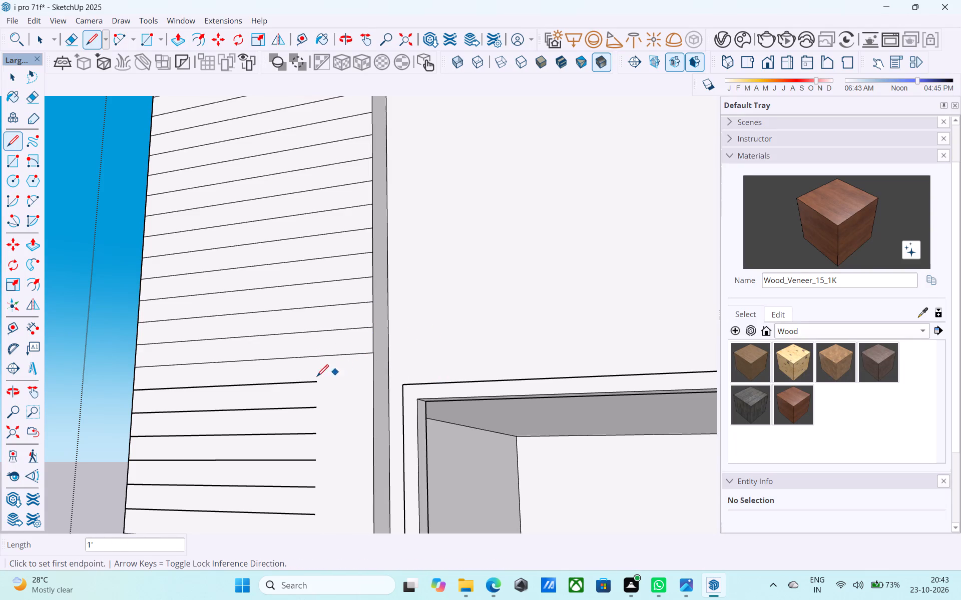
{"action": "left_click", "coordinate": [316, 380]}
{"action": "left_click", "coordinate": [372, 380]}
{"action": "scroll", "coordinate": [345, 318], "scroll_direction": "down", "scroll_amount": 6}
{"action": "scroll", "coordinate": [338, 371], "scroll_direction": "up", "scroll_amount": 5}
{"action": "left_click", "coordinate": [323, 363]}
{"action": "left_click", "coordinate": [376, 365]}
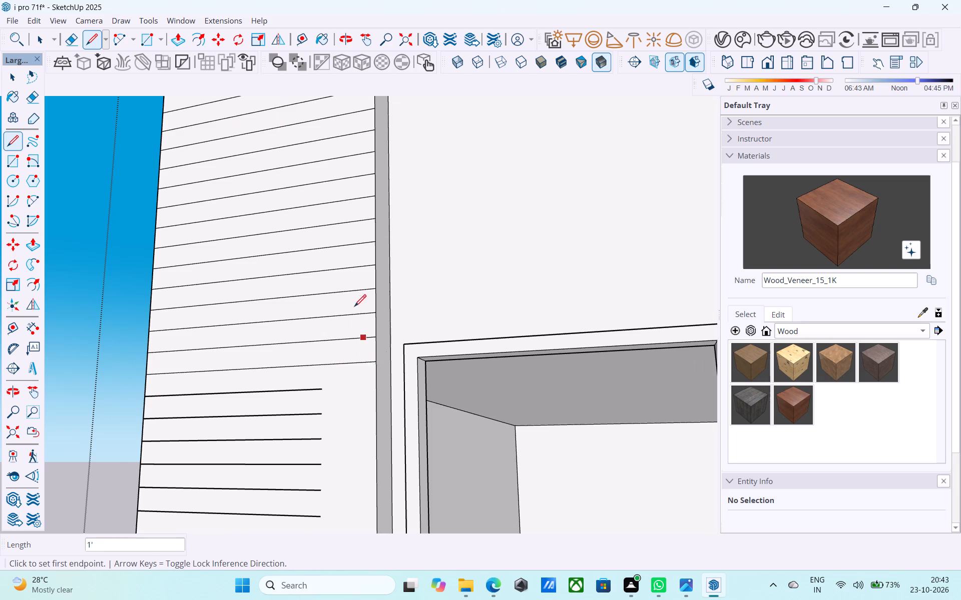
Draw 1' lines extending the nineteenth to twenty-first horizontal lines from the top across to the pier's edge.
{"action": "scroll", "coordinate": [354, 305], "scroll_direction": "down", "scroll_amount": 6}
{"action": "scroll", "coordinate": [335, 370], "scroll_direction": "up", "scroll_amount": 5}
{"action": "left_click", "coordinate": [336, 339]}
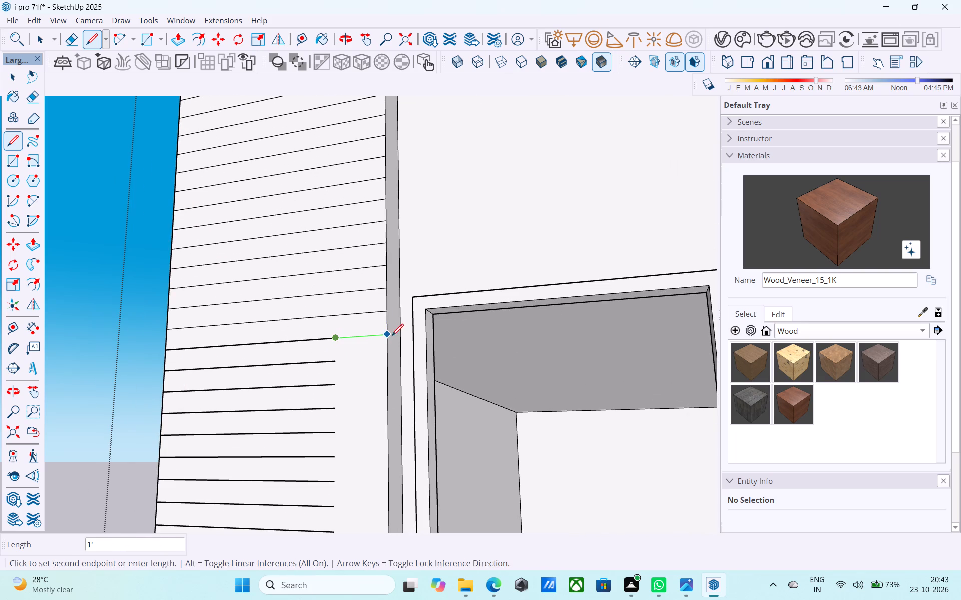
{"action": "left_click", "coordinate": [390, 336]}
{"action": "scroll", "coordinate": [339, 294], "scroll_direction": "down", "scroll_amount": 5}
{"action": "scroll", "coordinate": [338, 331], "scroll_direction": "up", "scroll_amount": 5}
{"action": "left_click", "coordinate": [334, 339]}
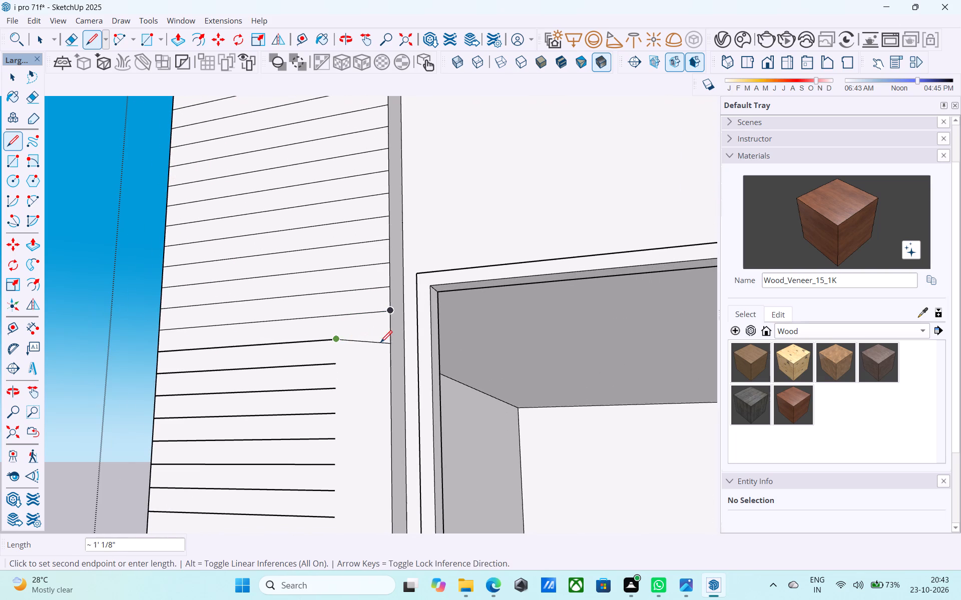
{"action": "left_click", "coordinate": [390, 341]}
{"action": "scroll", "coordinate": [359, 295], "scroll_direction": "down", "scroll_amount": 6}
{"action": "scroll", "coordinate": [356, 354], "scroll_direction": "up", "scroll_amount": 5}
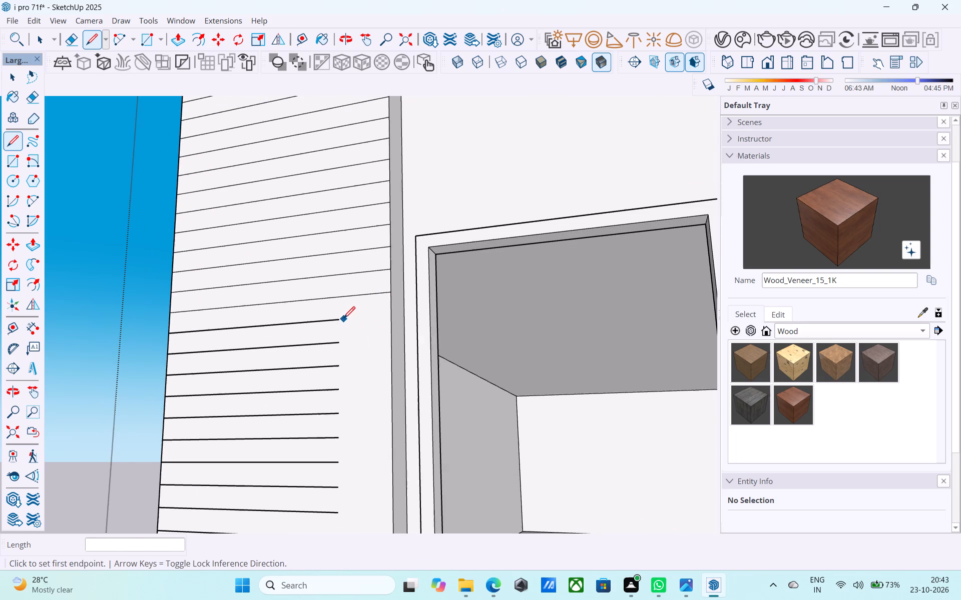
{"action": "left_click", "coordinate": [339, 319]}
{"action": "left_click", "coordinate": [392, 319]}
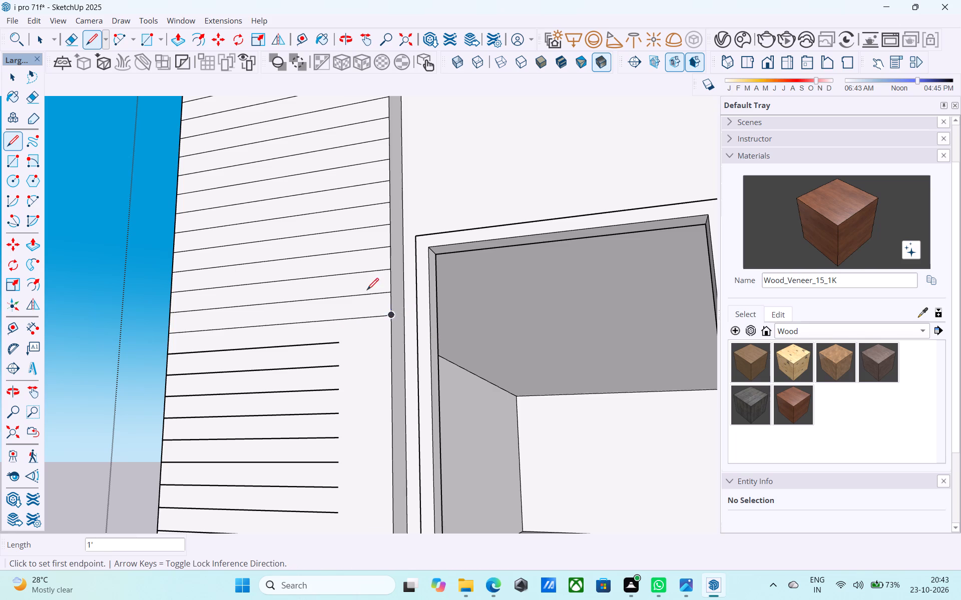
Draw 1' lines extending the twenty-second to twenty-fifth horizontal lines from the top across to the pier's edge.
{"action": "scroll", "coordinate": [365, 289], "scroll_direction": "down", "scroll_amount": 3}
{"action": "scroll", "coordinate": [362, 330], "scroll_direction": "up", "scroll_amount": 3}
{"action": "left_click", "coordinate": [340, 329]}
{"action": "left_click", "coordinate": [393, 329]}
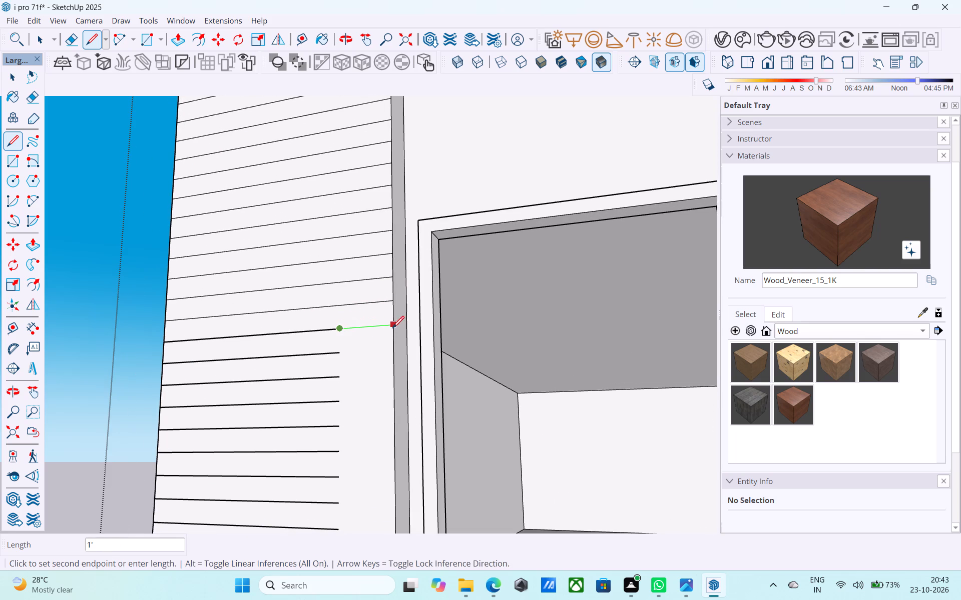
{"action": "left_click", "coordinate": [339, 353]}
{"action": "left_click", "coordinate": [391, 352]}
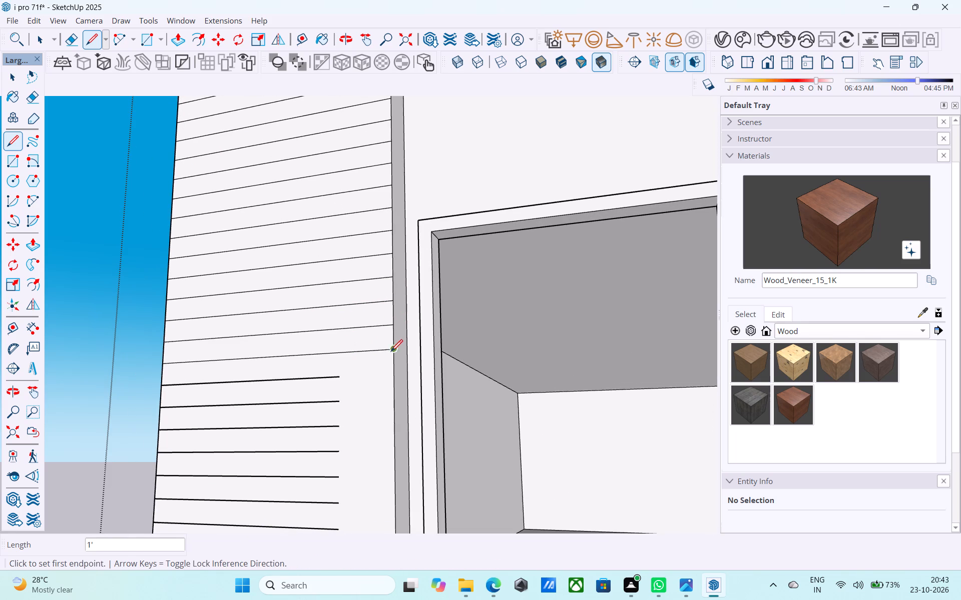
{"action": "scroll", "coordinate": [350, 318], "scroll_direction": "down", "scroll_amount": 2}
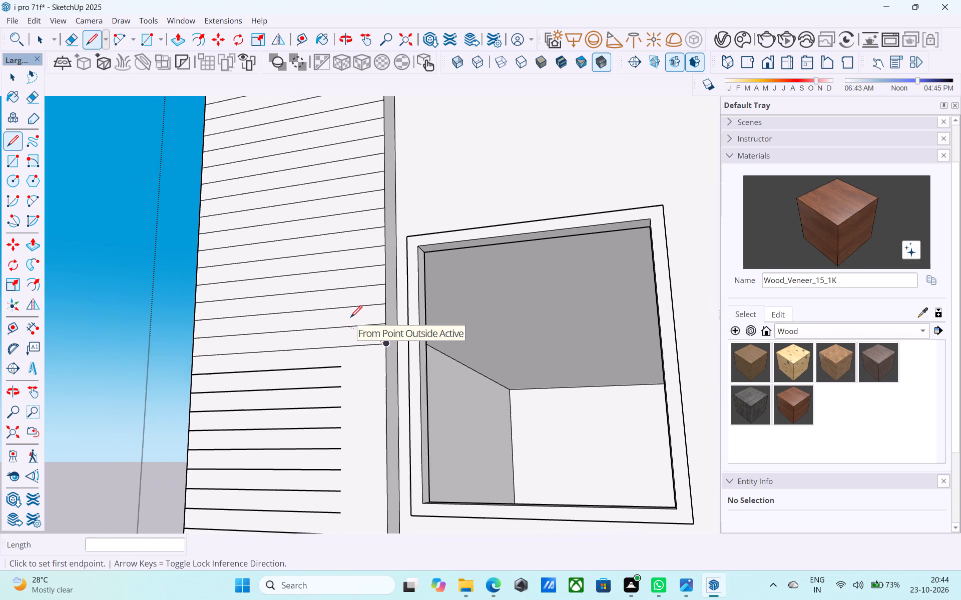
{"action": "scroll", "coordinate": [350, 318], "scroll_direction": "down", "scroll_amount": 1}
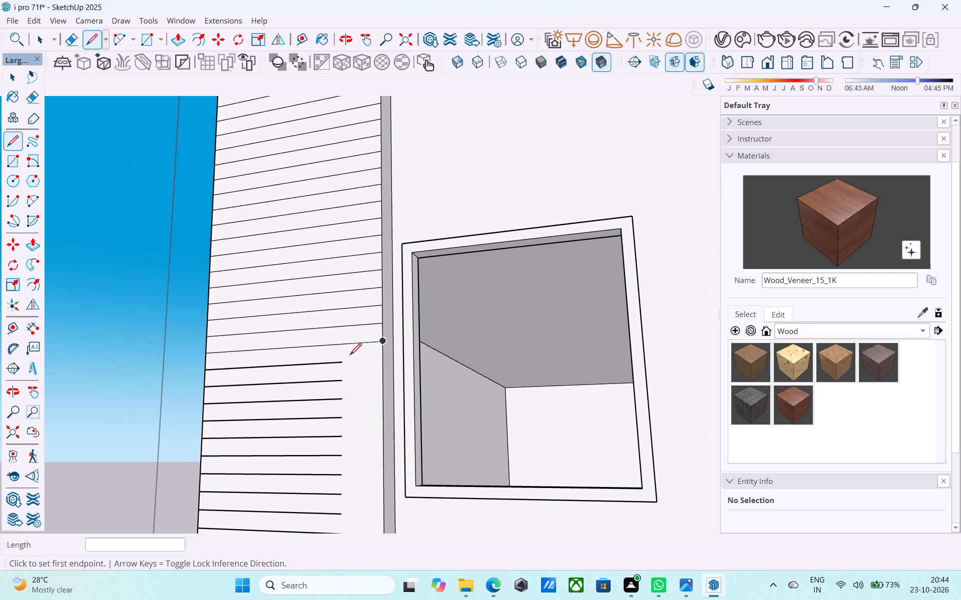
{"action": "left_click", "coordinate": [342, 362]}
{"action": "left_click", "coordinate": [377, 361]}
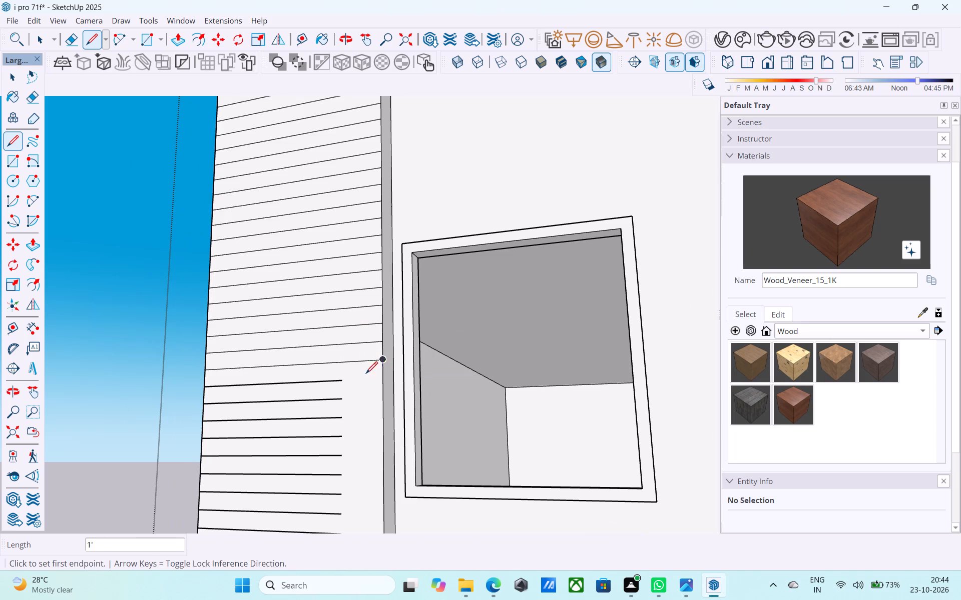
{"action": "left_click", "coordinate": [345, 380]}
{"action": "left_click", "coordinate": [387, 377]}
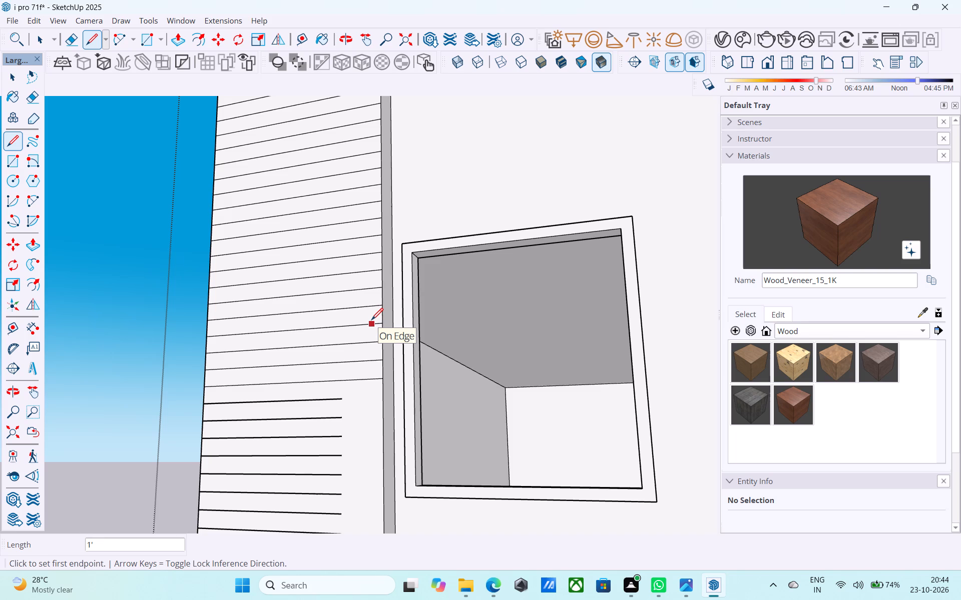
Draw 1' lines extending the next four short horizontal lines, beside the lower part of the window, to the pier's edge.
{"action": "scroll", "coordinate": [327, 242], "scroll_direction": "down", "scroll_amount": 6}
{"action": "scroll", "coordinate": [350, 321], "scroll_direction": "up", "scroll_amount": 8}
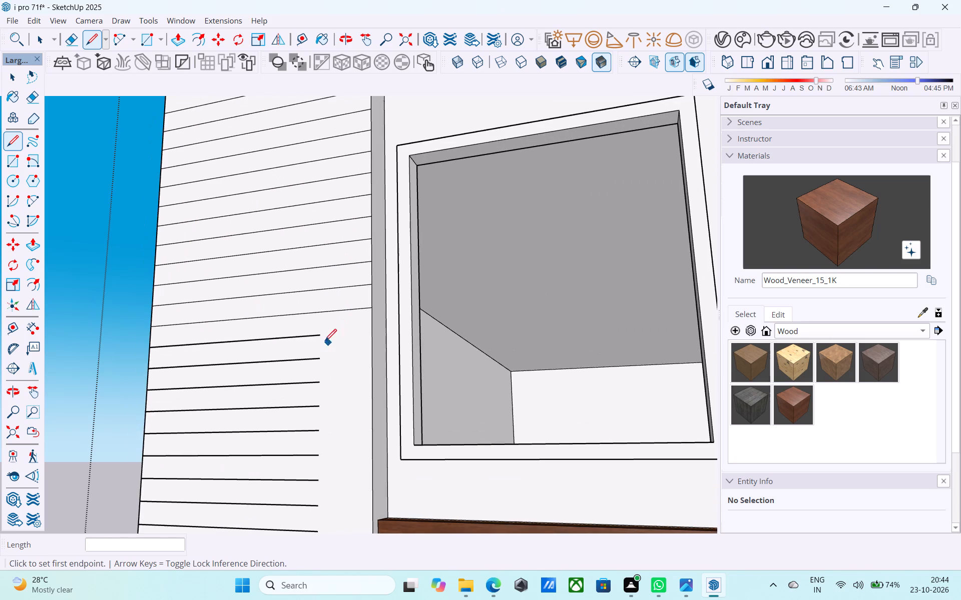
{"action": "left_click", "coordinate": [319, 334]}
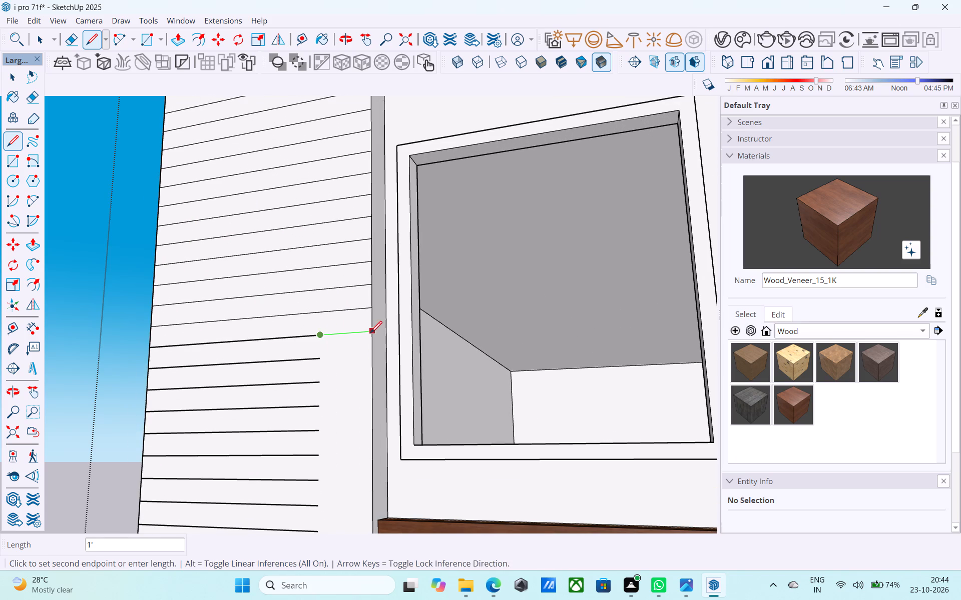
{"action": "left_click", "coordinate": [370, 334]}
{"action": "scroll", "coordinate": [346, 253], "scroll_direction": "down", "scroll_amount": 5}
{"action": "scroll", "coordinate": [358, 307], "scroll_direction": "up", "scroll_amount": 5}
{"action": "left_click", "coordinate": [308, 325]}
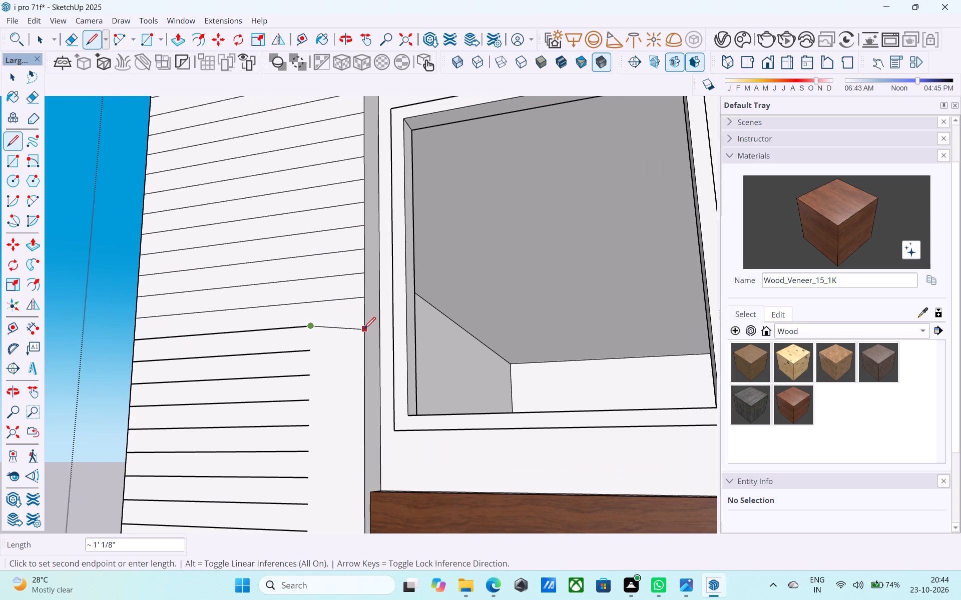
{"action": "left_click", "coordinate": [365, 325]}
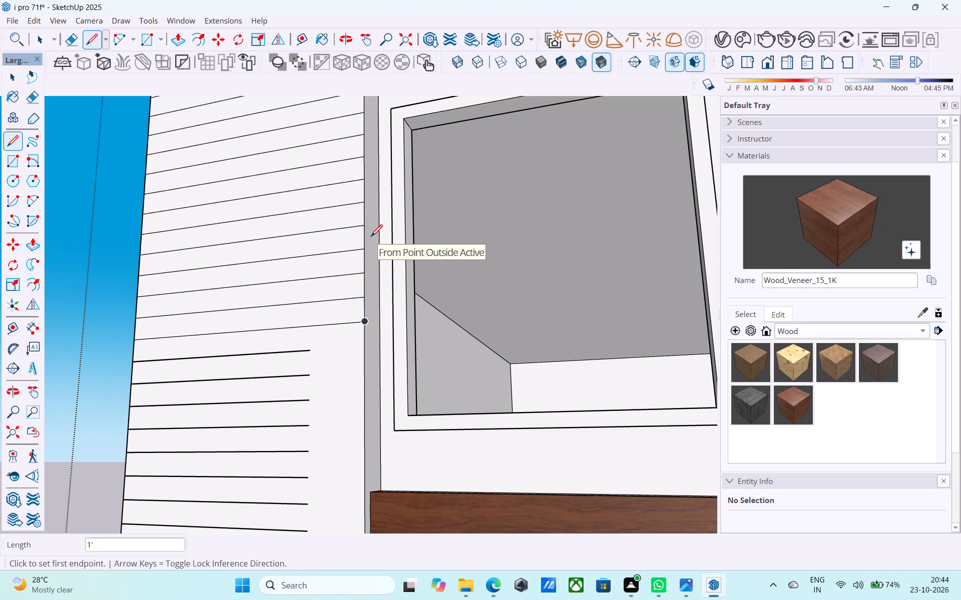
{"action": "scroll", "coordinate": [371, 237], "scroll_direction": "down", "scroll_amount": 5}
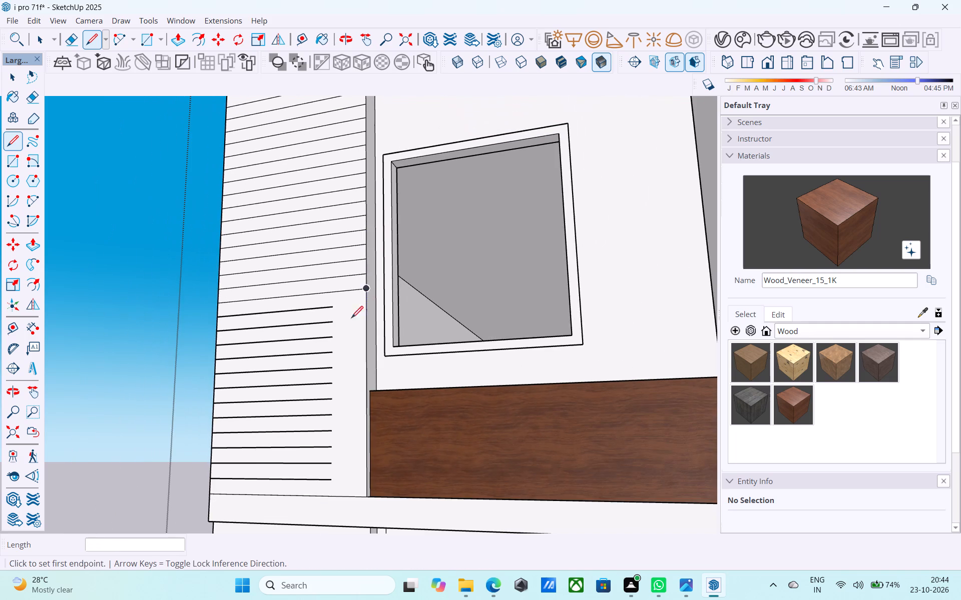
{"action": "scroll", "coordinate": [302, 331], "scroll_direction": "up", "scroll_amount": 5}
{"action": "left_click", "coordinate": [354, 292]}
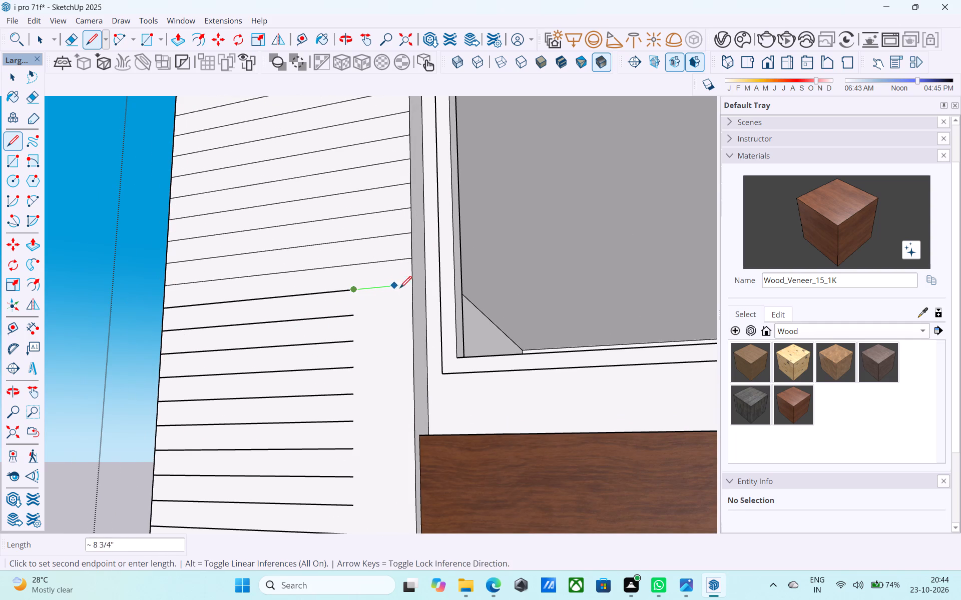
{"action": "left_click", "coordinate": [409, 289]}
{"action": "left_click", "coordinate": [354, 315]}
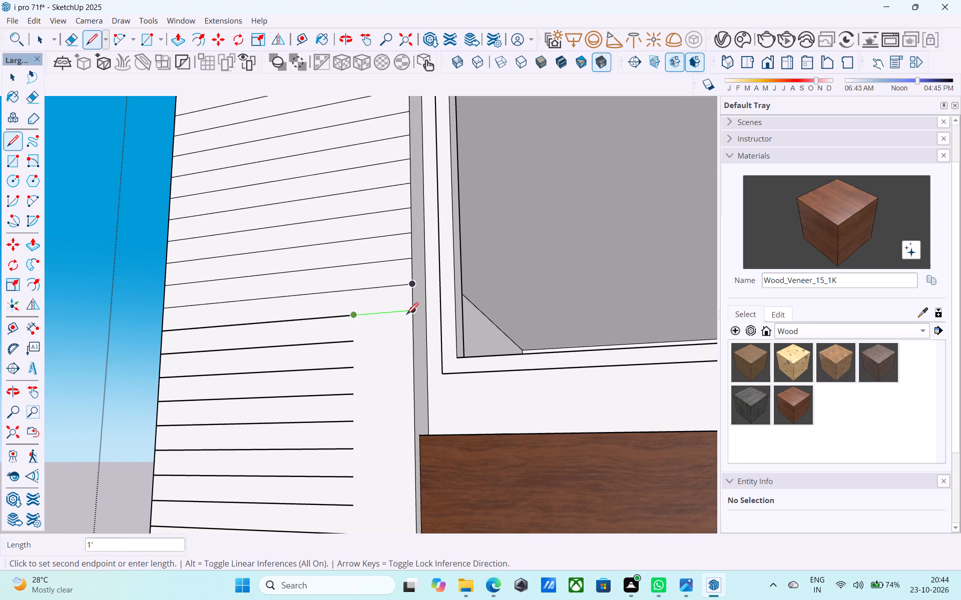
{"action": "left_click", "coordinate": [407, 315]}
Draw 1' lines extending the next three short horizontal lines, just above the wood band's level, across to the pier's edge.
{"action": "scroll", "coordinate": [376, 228], "scroll_direction": "down", "scroll_amount": 3}
{"action": "scroll", "coordinate": [376, 228], "scroll_direction": "up", "scroll_amount": 1}
{"action": "scroll", "coordinate": [376, 228], "scroll_direction": "down", "scroll_amount": 3}
{"action": "scroll", "coordinate": [384, 291], "scroll_direction": "up", "scroll_amount": 6}
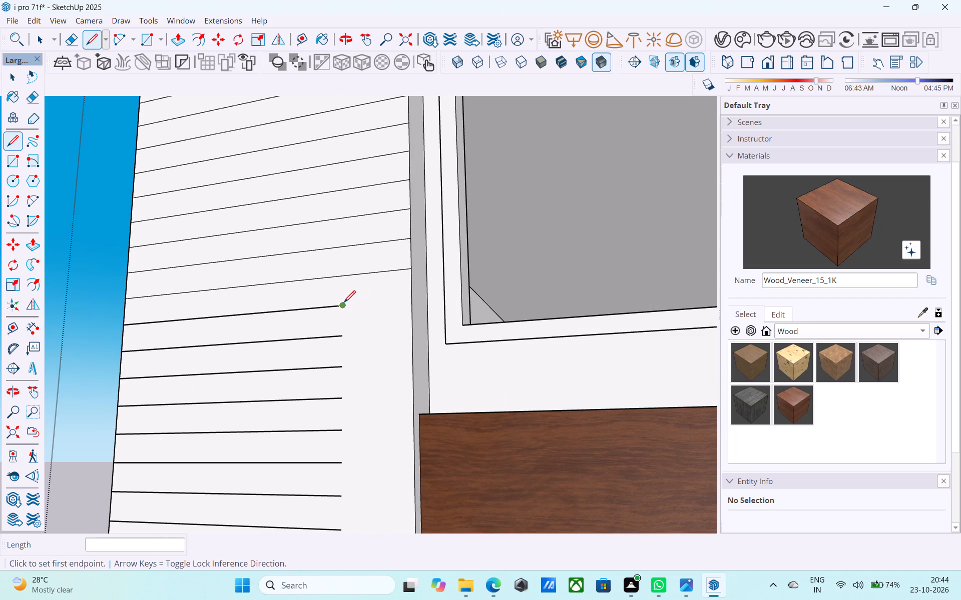
{"action": "left_click", "coordinate": [344, 303]}
{"action": "left_click", "coordinate": [411, 305]}
{"action": "scroll", "coordinate": [379, 216], "scroll_direction": "down", "scroll_amount": 7}
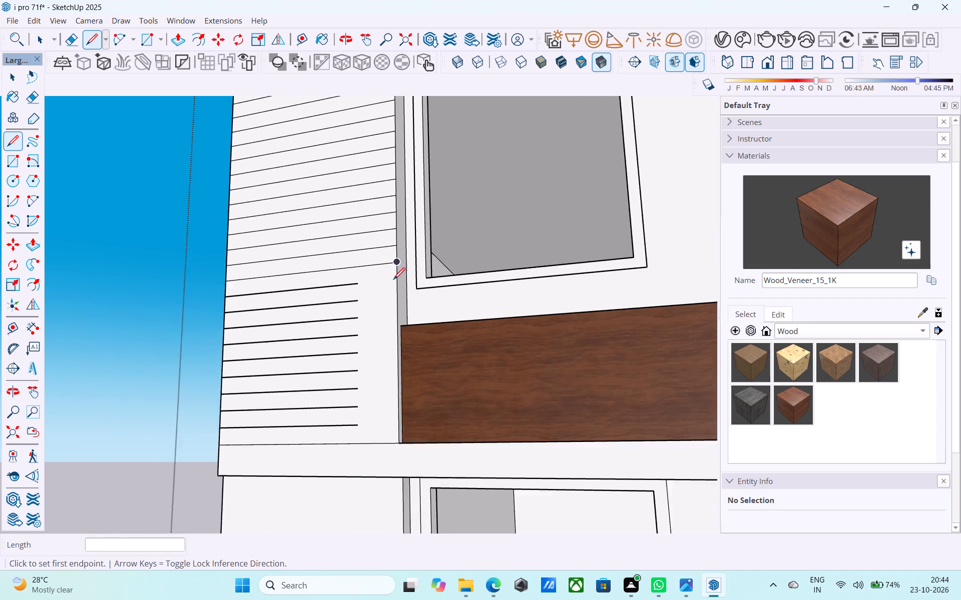
{"action": "scroll", "coordinate": [393, 280], "scroll_direction": "up", "scroll_amount": 6}
{"action": "left_click", "coordinate": [331, 289]}
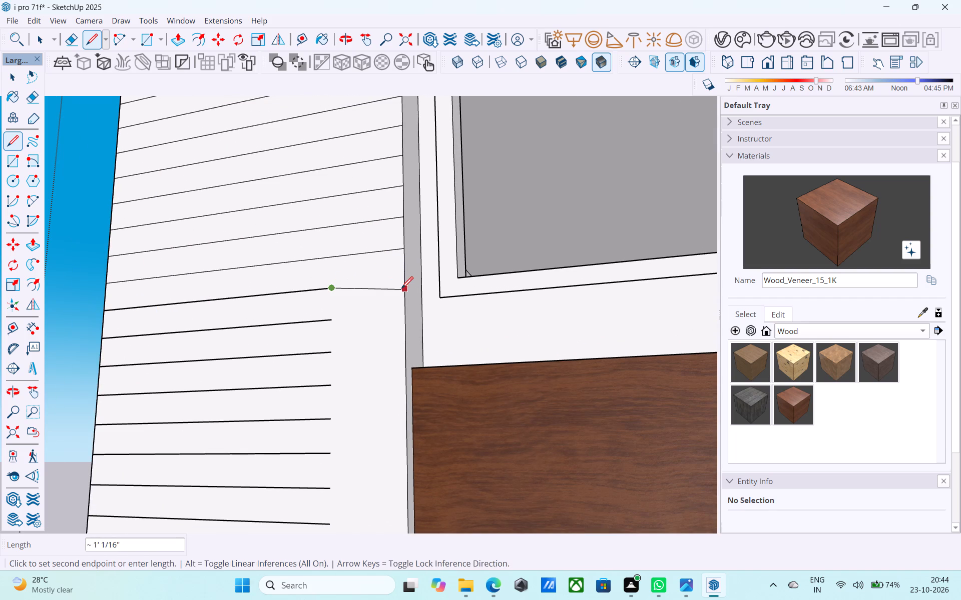
{"action": "left_click", "coordinate": [405, 284]}
{"action": "scroll", "coordinate": [378, 278], "scroll_direction": "down", "scroll_amount": 5}
{"action": "scroll", "coordinate": [357, 302], "scroll_direction": "up", "scroll_amount": 5}
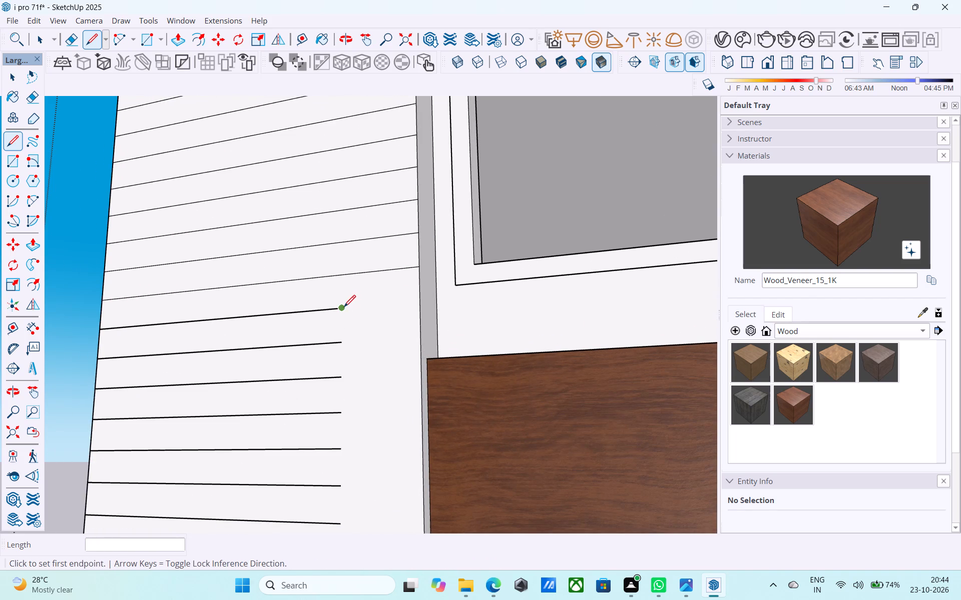
{"action": "left_click", "coordinate": [342, 308]}
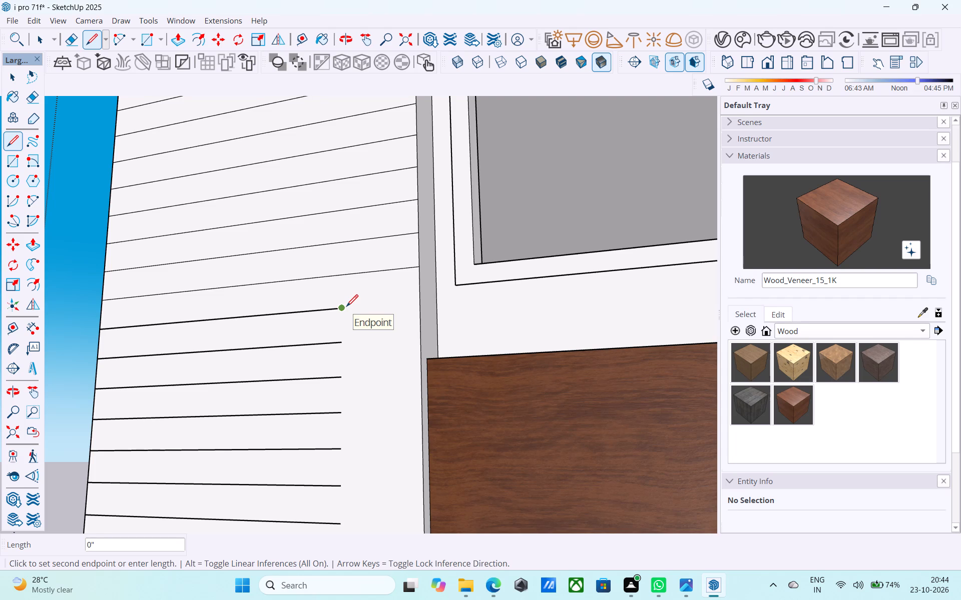
{"action": "left_click", "coordinate": [425, 302]}
Draw 1' lines extending the topmost three of the seven remaining short horizontal lines to the pier's edge beside the wood band.
{"action": "scroll", "coordinate": [418, 297], "scroll_direction": "down", "scroll_amount": 1}
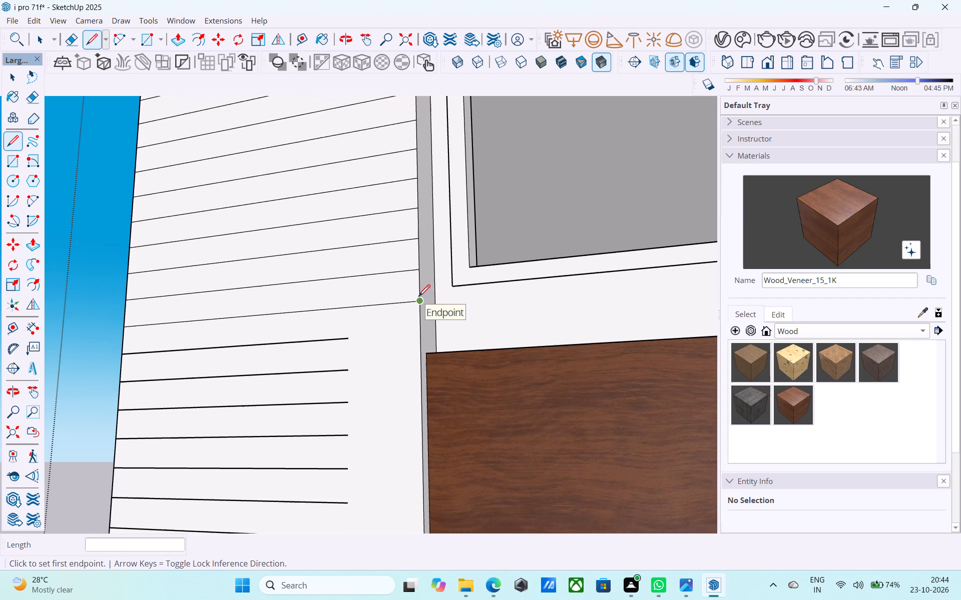
{"action": "scroll", "coordinate": [418, 297], "scroll_direction": "down", "scroll_amount": 6}
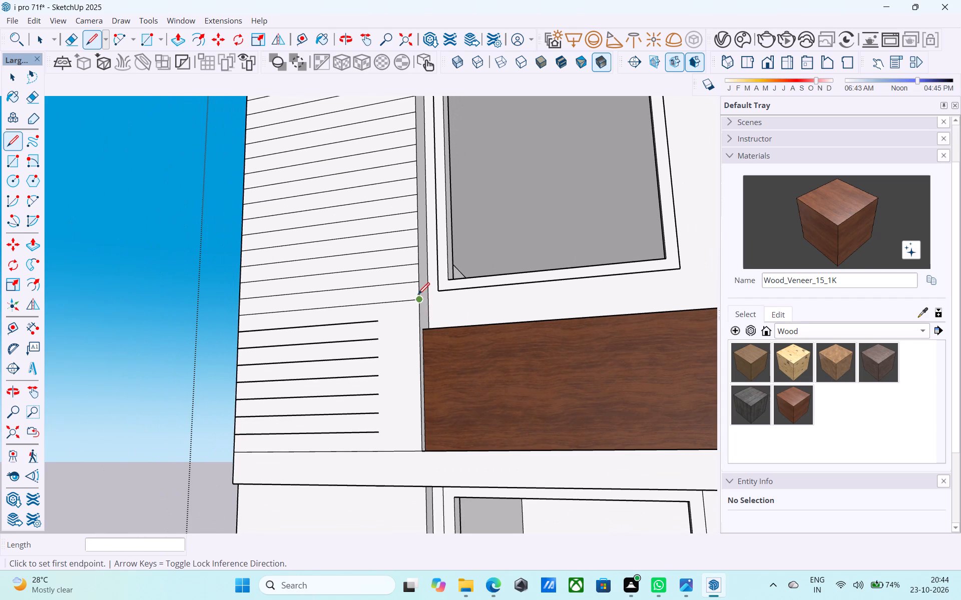
{"action": "scroll", "coordinate": [418, 295], "scroll_direction": "down", "scroll_amount": 5}
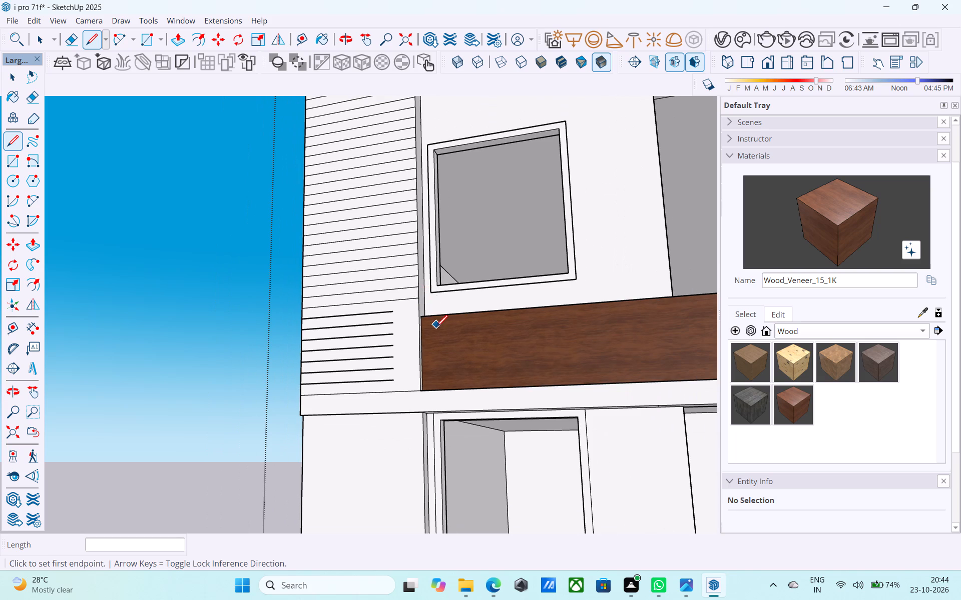
{"action": "scroll", "coordinate": [402, 311], "scroll_direction": "up", "scroll_amount": 8}
{"action": "left_click", "coordinate": [383, 312]}
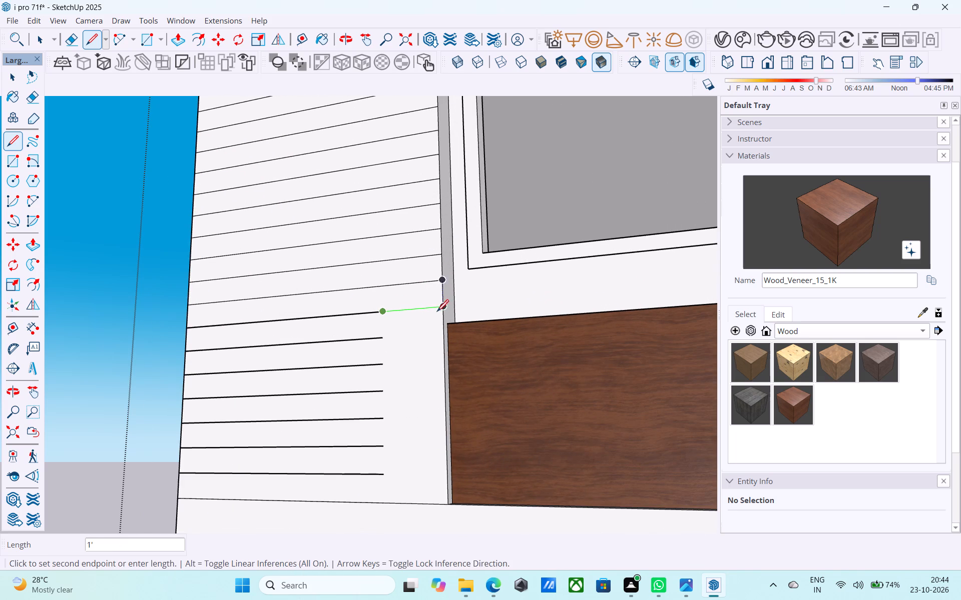
{"action": "left_click", "coordinate": [443, 310]}
{"action": "left_click", "coordinate": [384, 336]}
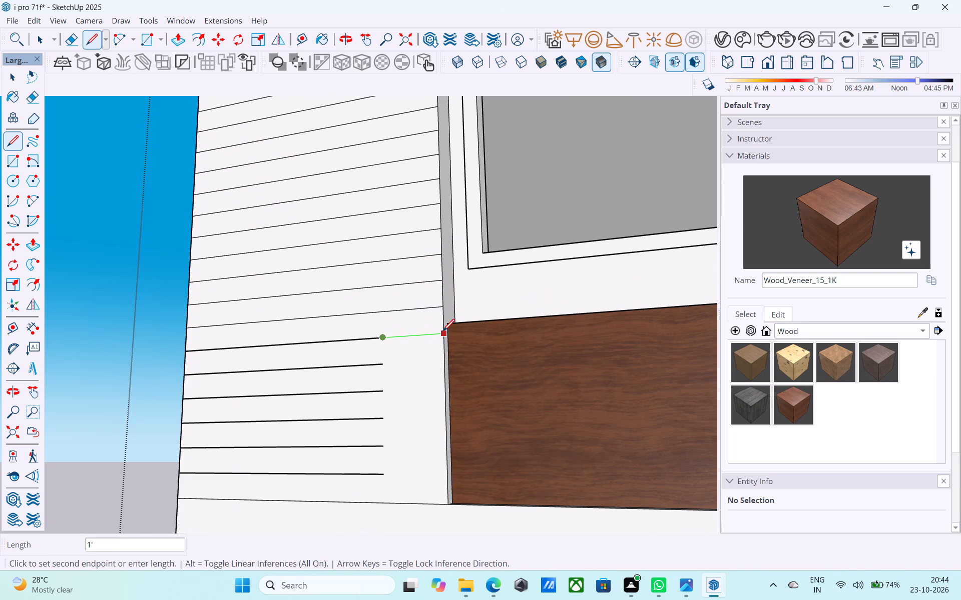
{"action": "left_click", "coordinate": [443, 332]}
{"action": "left_click", "coordinate": [380, 363]}
{"action": "left_click", "coordinate": [442, 362]}
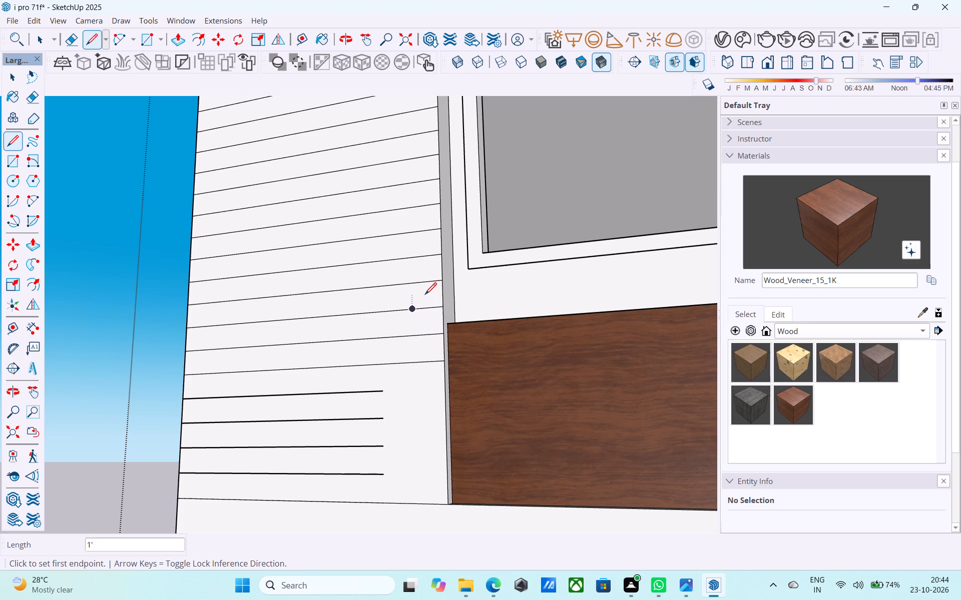
Draw 1' lines extending the last four short horizontal lines to the pier's edge beside the wood band.
{"action": "scroll", "coordinate": [426, 294], "scroll_direction": "down", "scroll_amount": 6}
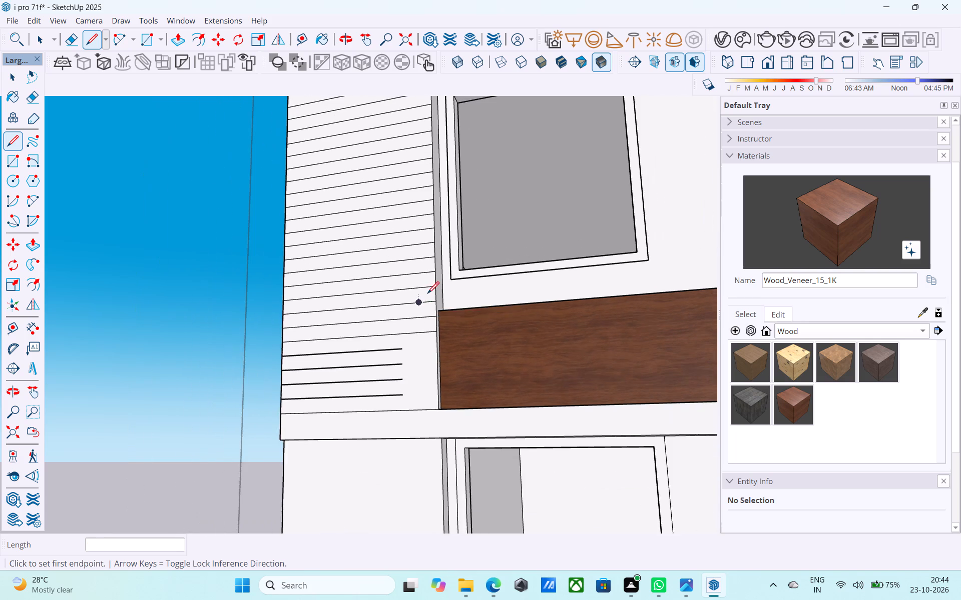
{"action": "scroll", "coordinate": [428, 295], "scroll_direction": "up", "scroll_amount": 7}
{"action": "scroll", "coordinate": [412, 249], "scroll_direction": "down", "scroll_amount": 6}
{"action": "scroll", "coordinate": [405, 321], "scroll_direction": "up", "scroll_amount": 11}
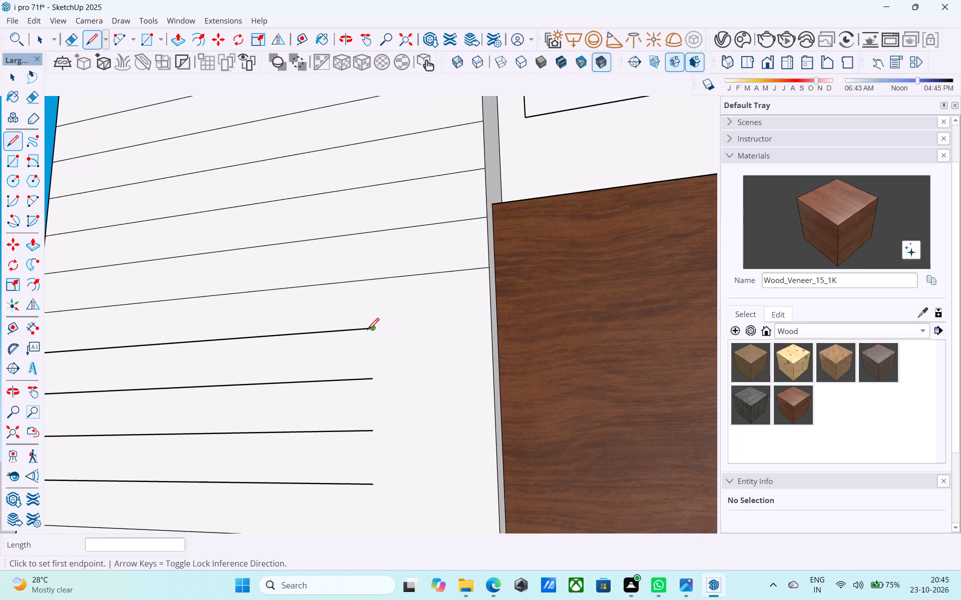
{"action": "left_click", "coordinate": [365, 331]}
{"action": "left_click", "coordinate": [493, 321]}
{"action": "scroll", "coordinate": [444, 232], "scroll_direction": "down", "scroll_amount": 7}
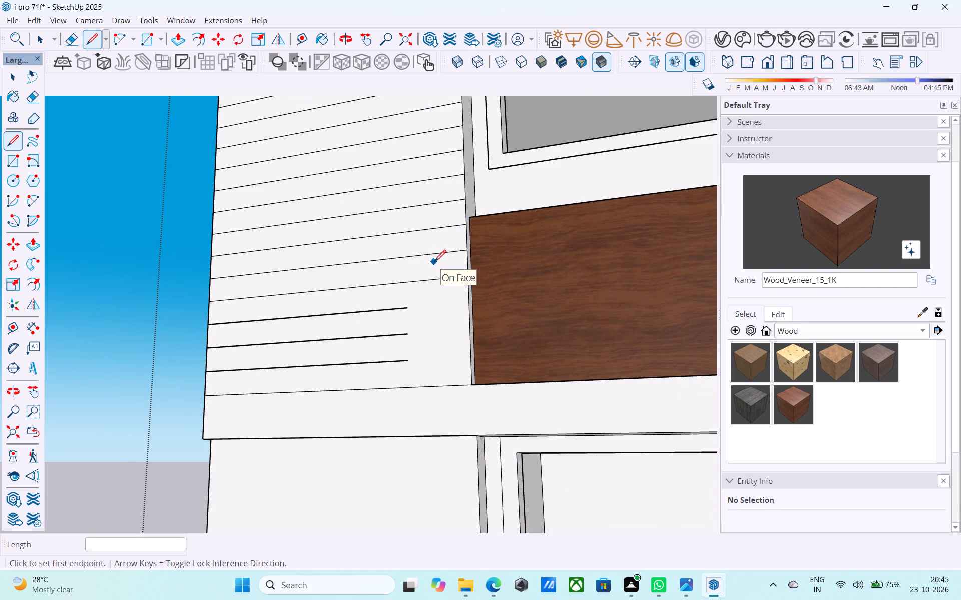
{"action": "scroll", "coordinate": [434, 263], "scroll_direction": "down", "scroll_amount": 14}
{"action": "scroll", "coordinate": [433, 278], "scroll_direction": "up", "scroll_amount": 5}
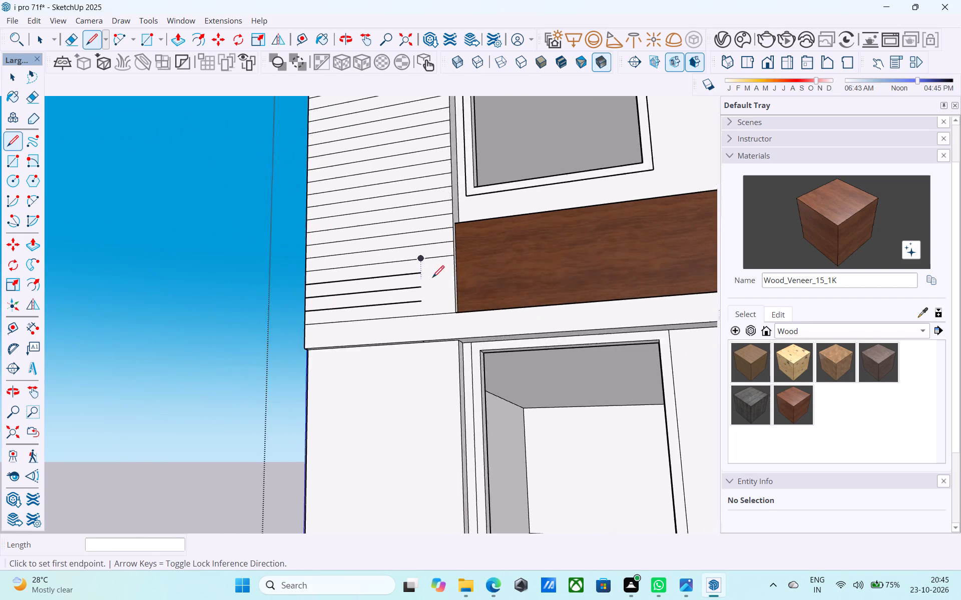
{"action": "scroll", "coordinate": [432, 278], "scroll_direction": "up", "scroll_amount": 6}
{"action": "left_click", "coordinate": [413, 271]}
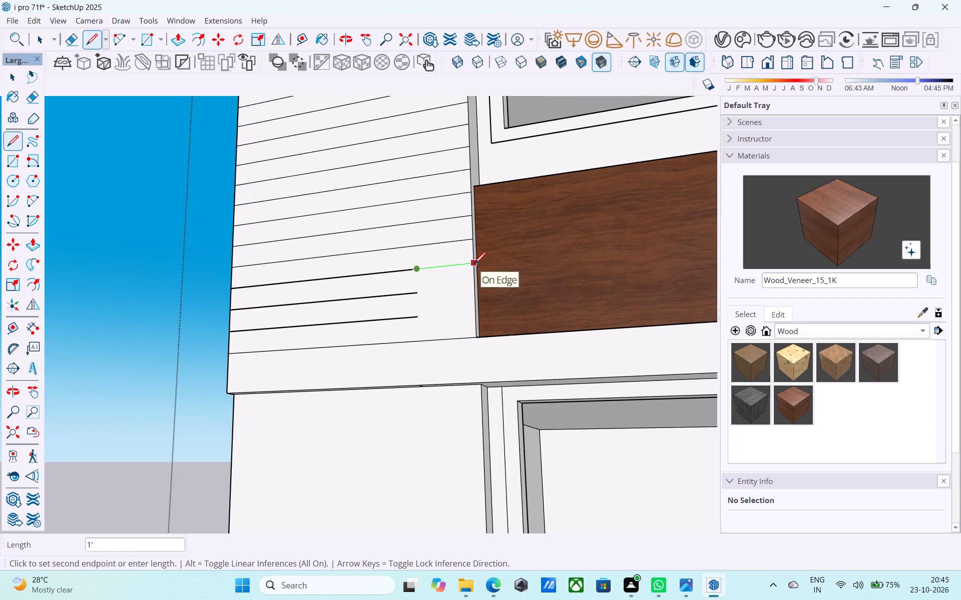
{"action": "left_click", "coordinate": [474, 265]}
{"action": "left_click", "coordinate": [415, 296]}
{"action": "left_click", "coordinate": [474, 287]}
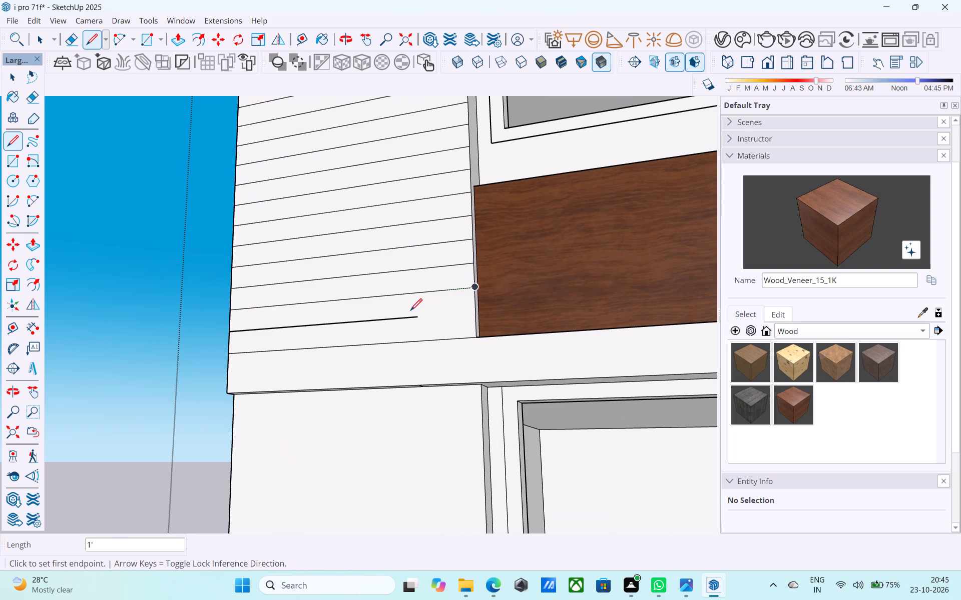
{"action": "left_click", "coordinate": [415, 318]}
{"action": "left_click", "coordinate": [470, 316]}
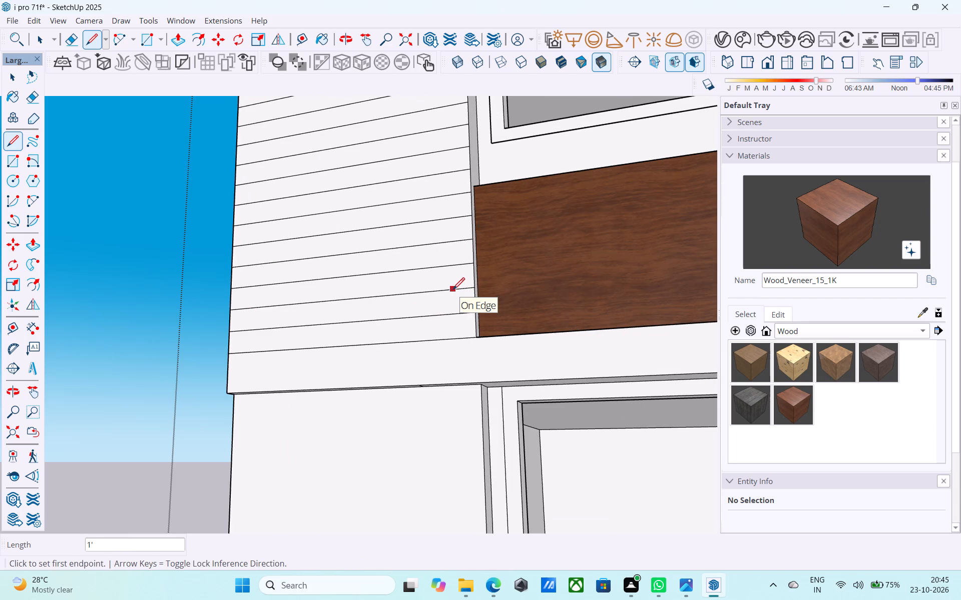
Copy the outer vertical edge of the pier's topmost strip across to its opposite edge, dividing the strip into 4 equal blocks.
{"action": "scroll", "coordinate": [453, 290], "scroll_direction": "down", "scroll_amount": 20}
{"action": "middle_click_drag", "start_coordinate": [442, 261], "coordinate": [486, 331]}
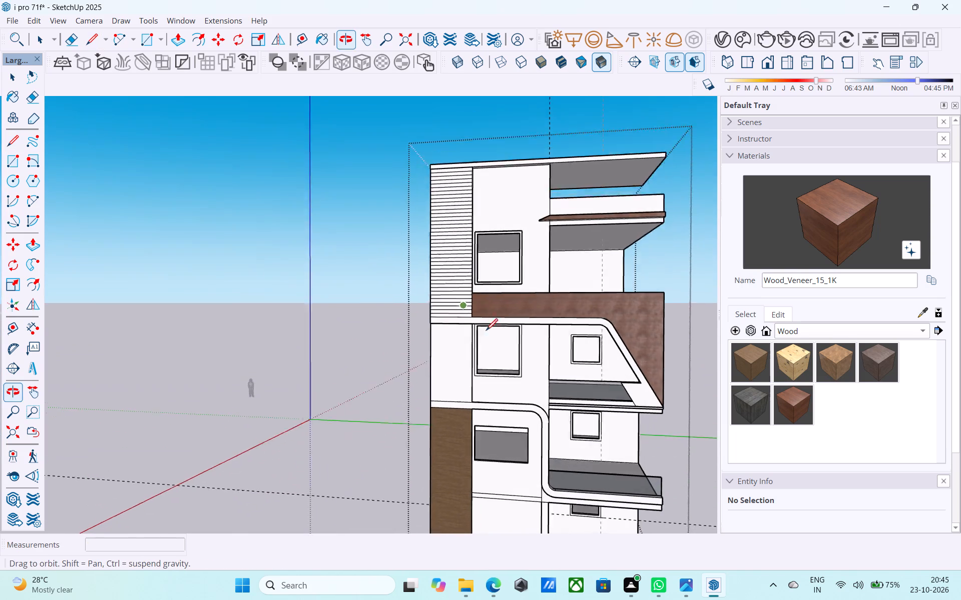
{"action": "middle_click_drag", "start_coordinate": [486, 331], "coordinate": [483, 330]}
{"action": "scroll", "coordinate": [455, 180], "scroll_direction": "up", "scroll_amount": 7}
{"action": "middle_click", "coordinate": [455, 180]}
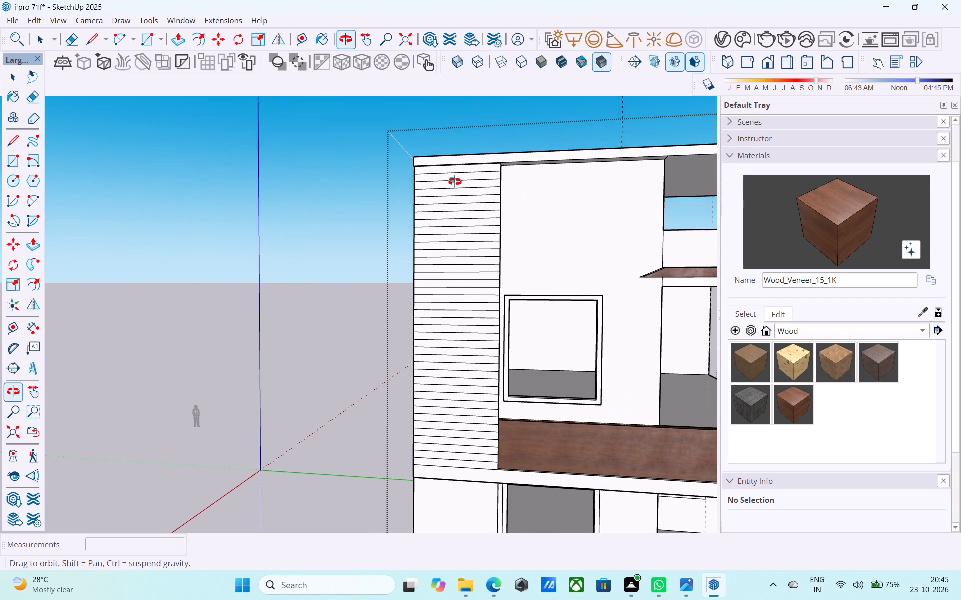
{"action": "scroll", "coordinate": [454, 183], "scroll_direction": "up", "scroll_amount": 1}
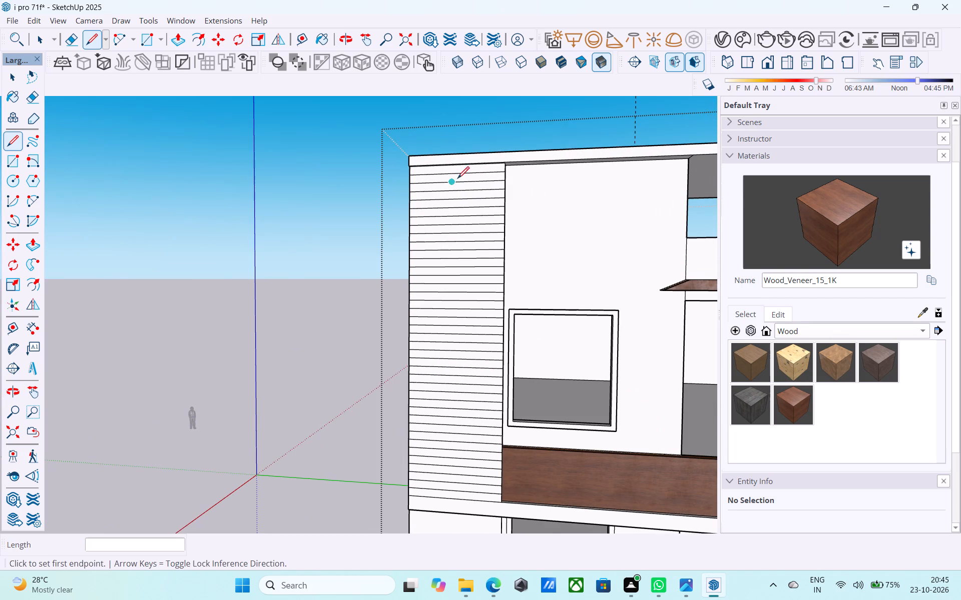
{"action": "middle_click_drag", "start_coordinate": [459, 177], "coordinate": [454, 225]}
{"action": "scroll", "coordinate": [452, 218], "scroll_direction": "up", "scroll_amount": 12}
{"action": "key", "text": "space"}
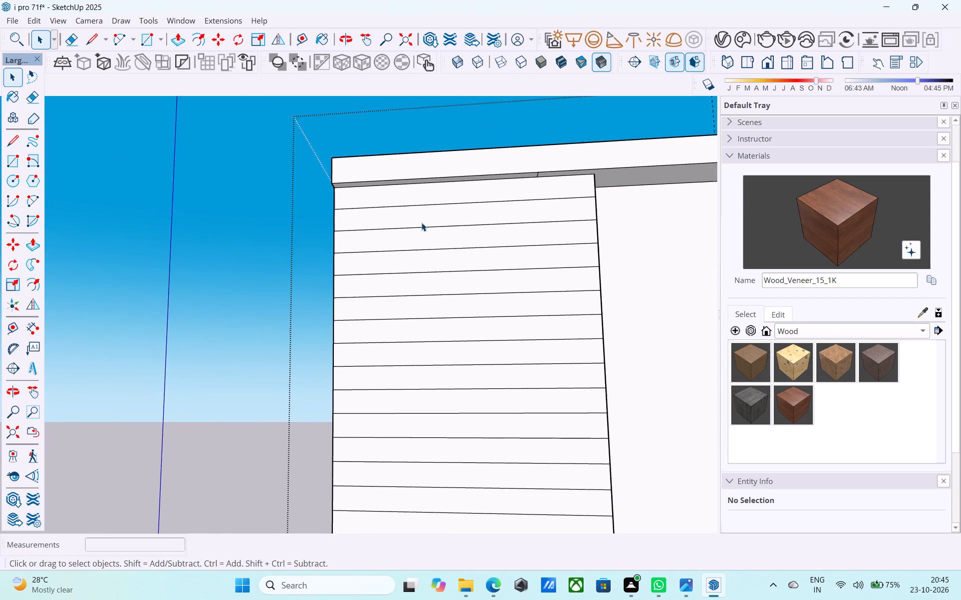
{"action": "scroll", "coordinate": [421, 222], "scroll_direction": "up", "scroll_amount": 3}
{"action": "middle_click_drag", "start_coordinate": [329, 222], "coordinate": [449, 297]}
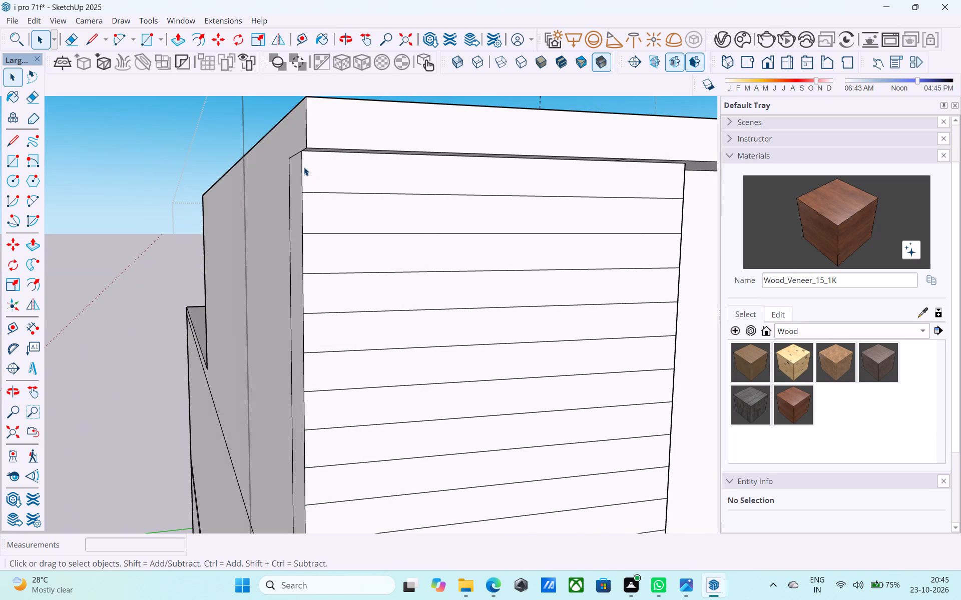
{"action": "left_click", "coordinate": [304, 167]}
{"action": "left_click", "coordinate": [301, 167]}
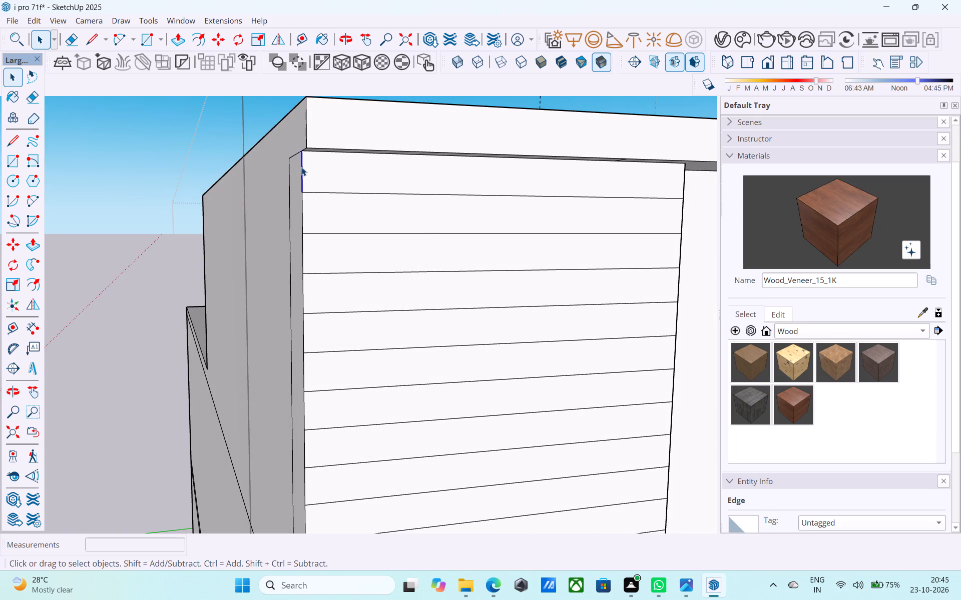
{"action": "type", "text": "NM"}
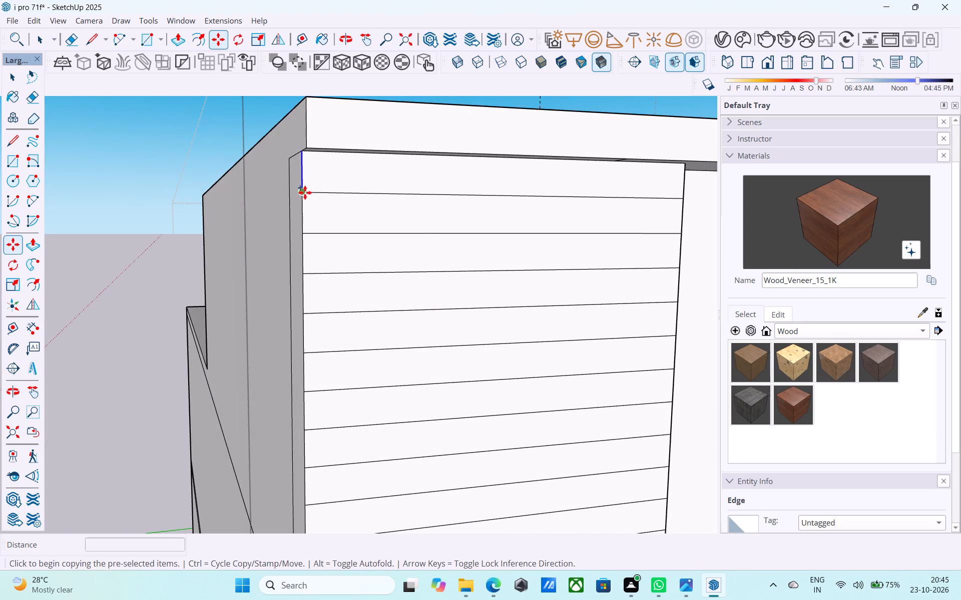
{"action": "left_click", "coordinate": [305, 192]}
{"action": "scroll", "coordinate": [491, 186], "scroll_direction": "down", "scroll_amount": 3}
{"action": "middle_click_drag", "start_coordinate": [491, 187], "coordinate": [311, 190]}
{"action": "scroll", "coordinate": [417, 195], "scroll_direction": "up", "scroll_amount": 4}
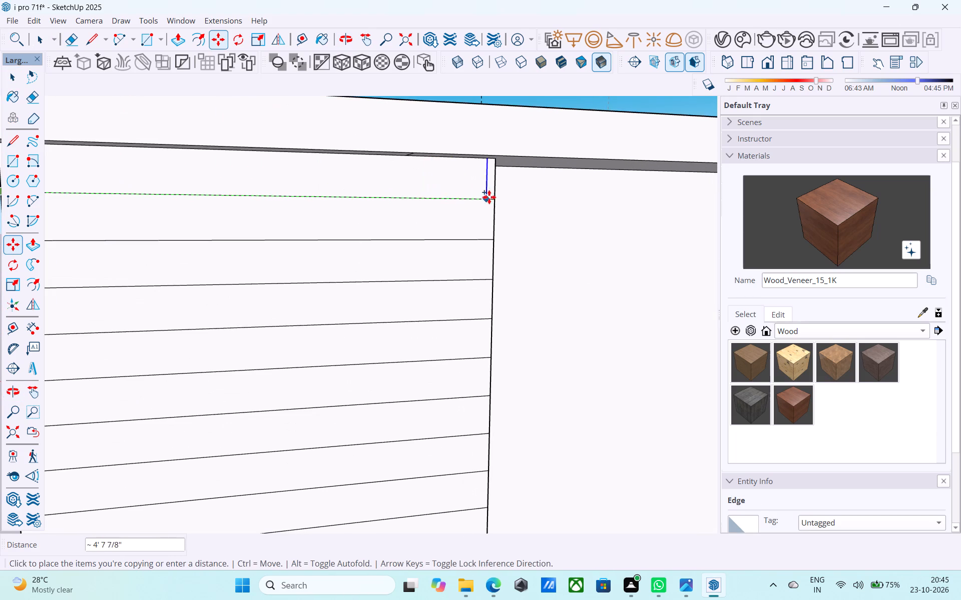
{"action": "left_click", "coordinate": [493, 198]}
{"action": "type", "text": "/4"}
{"action": "key", "text": "Return"}
Draw a vertical line across the second strip from the top, starting below the middle of the top row's first block.
{"action": "scroll", "coordinate": [505, 203], "scroll_direction": "down", "scroll_amount": 12}
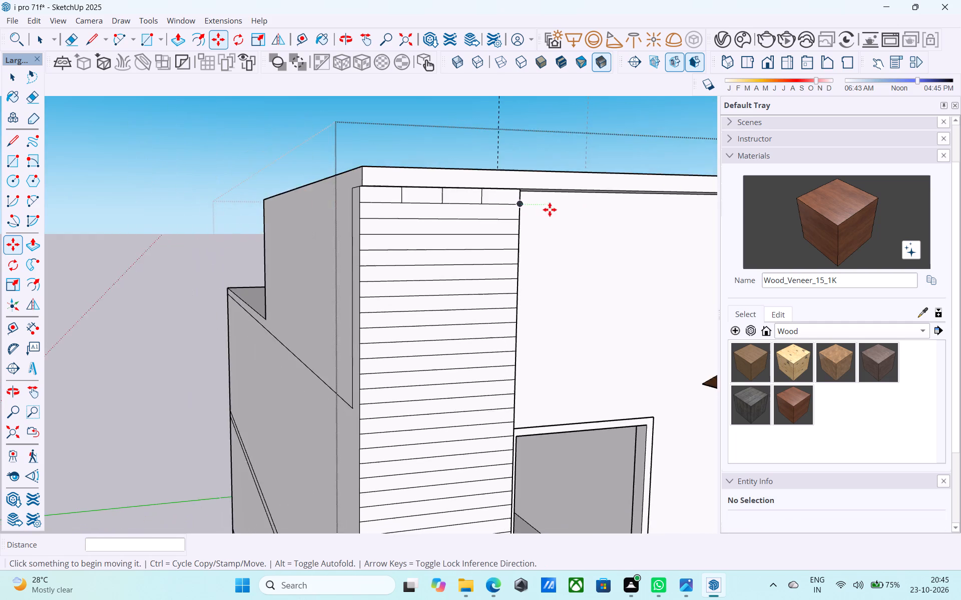
{"action": "middle_click_drag", "start_coordinate": [538, 210], "coordinate": [495, 217]}
{"action": "scroll", "coordinate": [396, 203], "scroll_direction": "up", "scroll_amount": 7}
{"action": "key", "text": "space"}
{"action": "scroll", "coordinate": [387, 207], "scroll_direction": "up", "scroll_amount": 4}
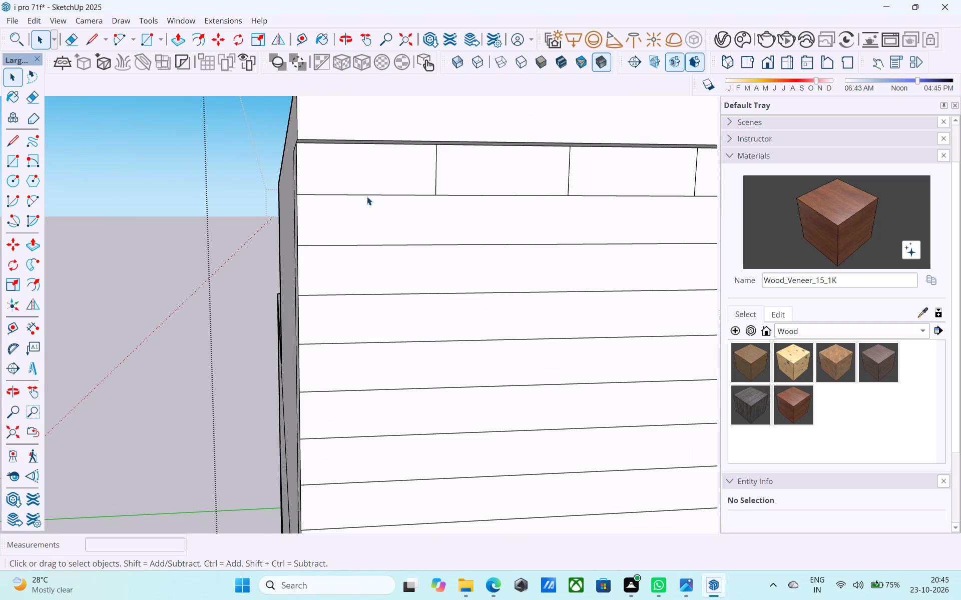
{"action": "key", "text": "l"}
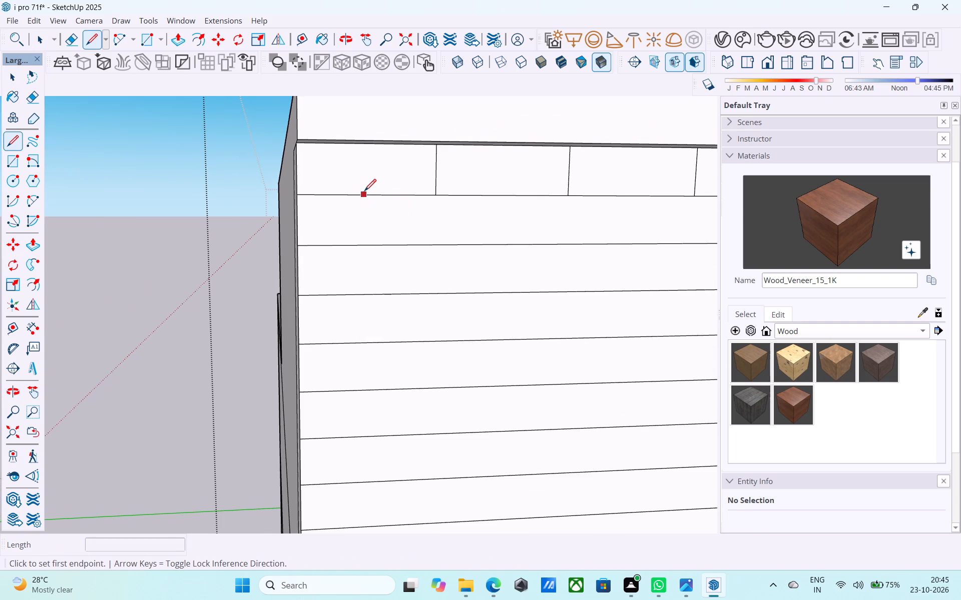
{"action": "scroll", "coordinate": [364, 191], "scroll_direction": "up", "scroll_amount": 4}
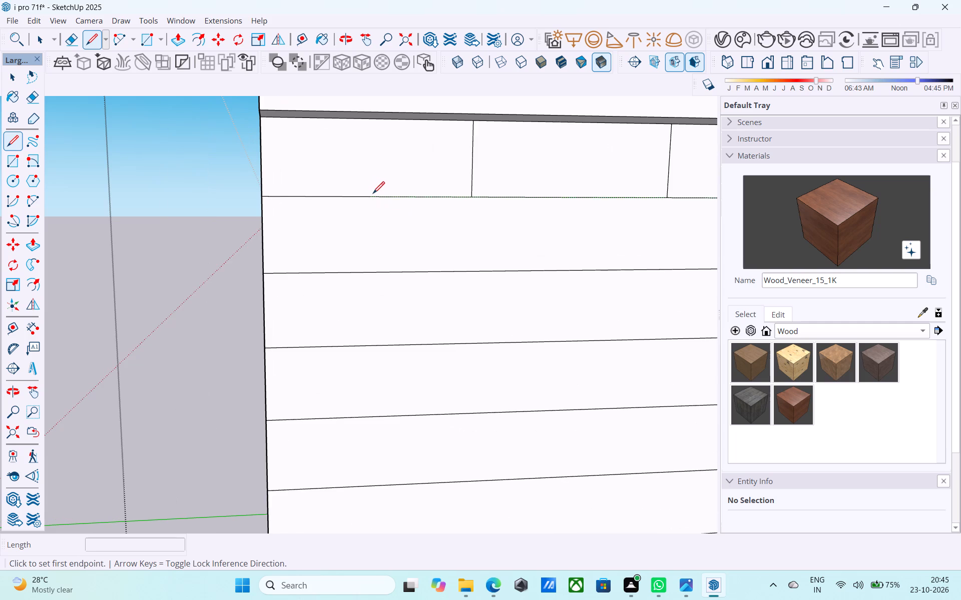
{"action": "left_click", "coordinate": [366, 197]}
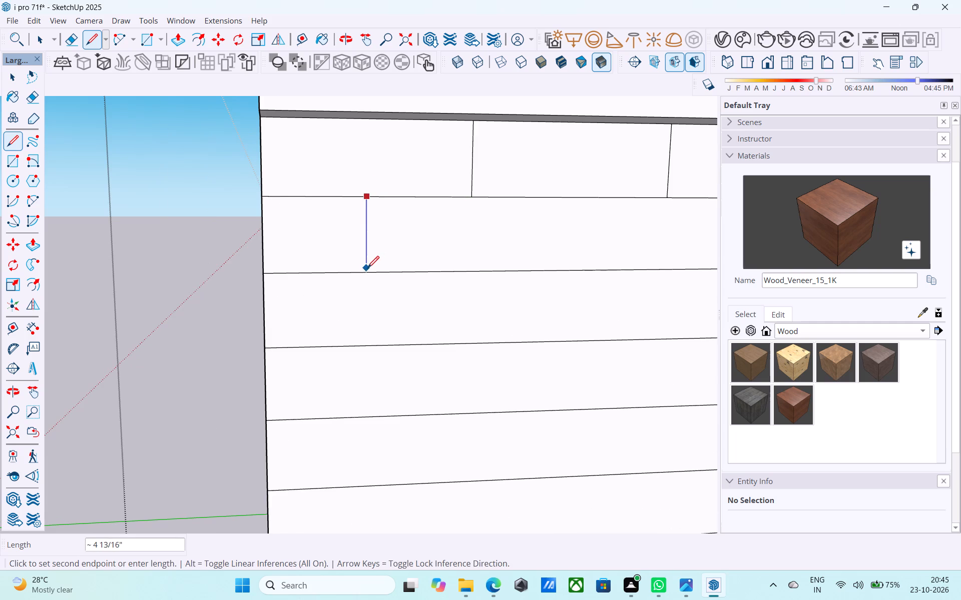
{"action": "left_click", "coordinate": [367, 274]}
Copy the second strip's vertical line about 3' 8" along the strip, dividing that distance into 3 equal spaces for staggered blocks.
{"action": "key", "text": "space"}
{"action": "left_click", "coordinate": [366, 268]}
{"action": "key", "text": "m"}
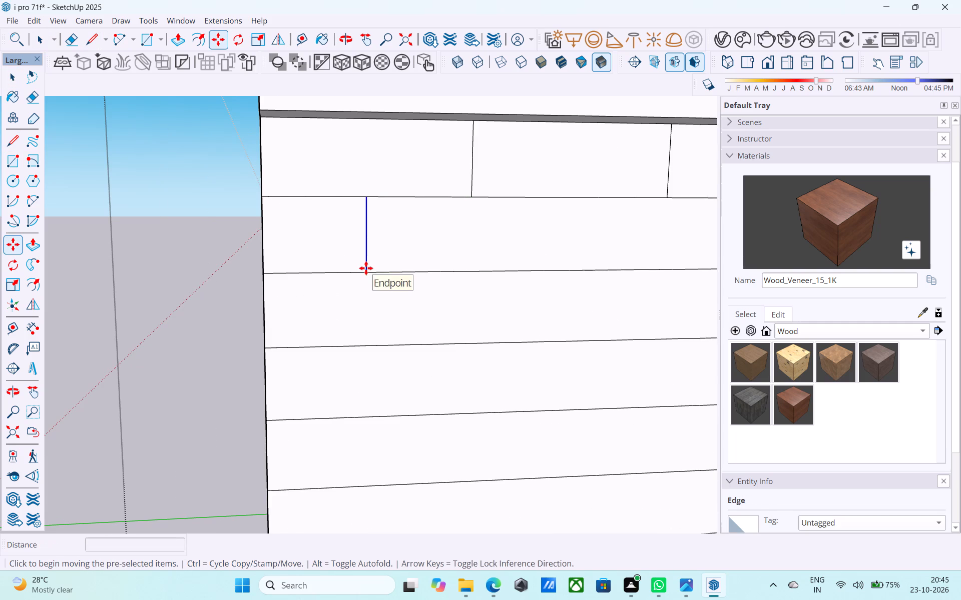
{"action": "left_click", "coordinate": [366, 198]}
{"action": "scroll", "coordinate": [374, 202], "scroll_direction": "down", "scroll_amount": 5}
{"action": "middle_click_drag", "start_coordinate": [451, 219], "coordinate": [217, 199]}
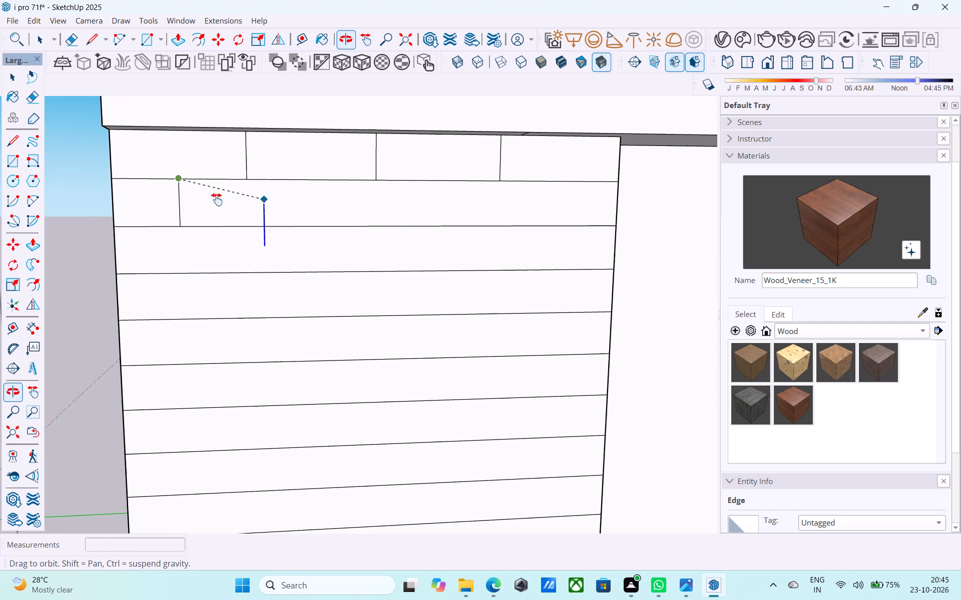
{"action": "middle_click_drag", "start_coordinate": [217, 199], "coordinate": [212, 199]}
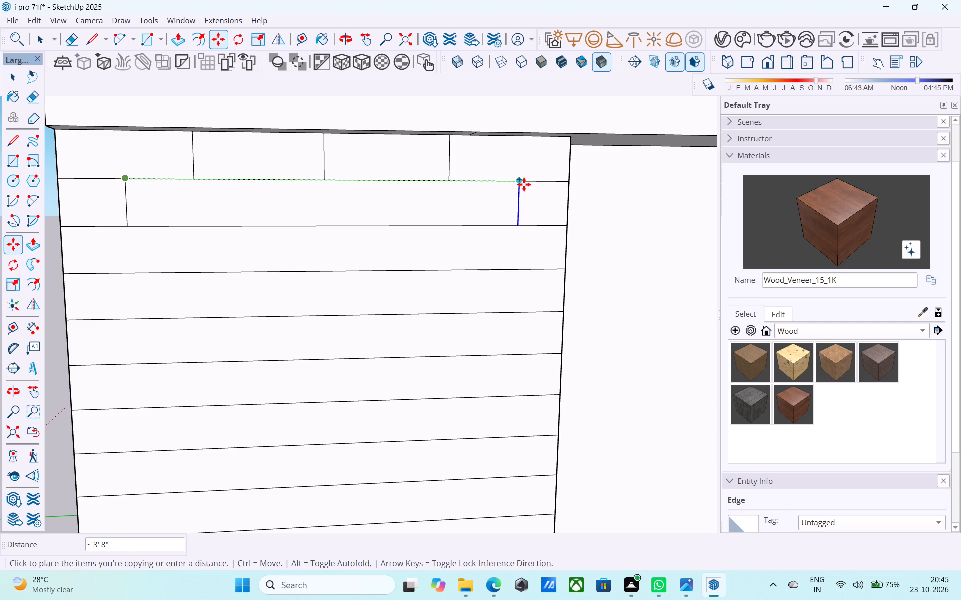
{"action": "left_click", "coordinate": [524, 184]}
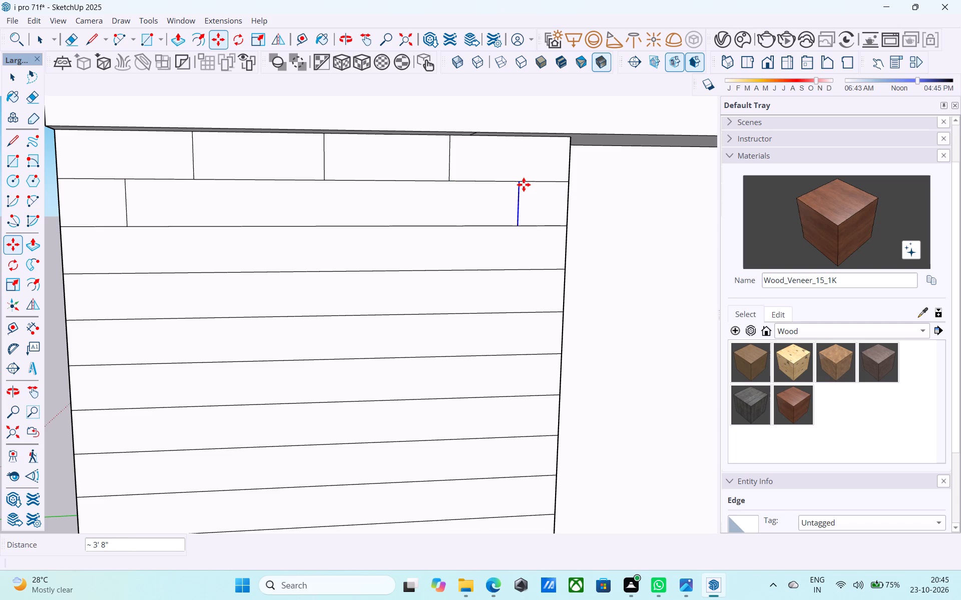
{"action": "type", "text": "/3"}
{"action": "key", "text": "Return"}
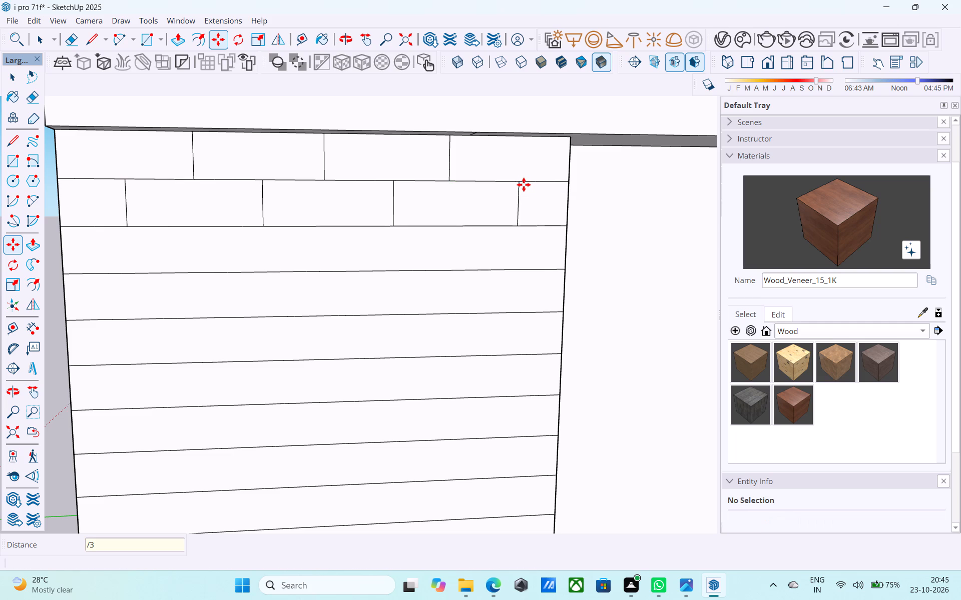
Copy the third strip's outer vertical edge 4' 9" to the opposite edge, dividing the strip into 4 equal blocks.
{"action": "key", "text": "space"}
{"action": "scroll", "coordinate": [524, 184], "scroll_direction": "down", "scroll_amount": 6}
{"action": "middle_click_drag", "start_coordinate": [259, 218], "coordinate": [389, 240]}
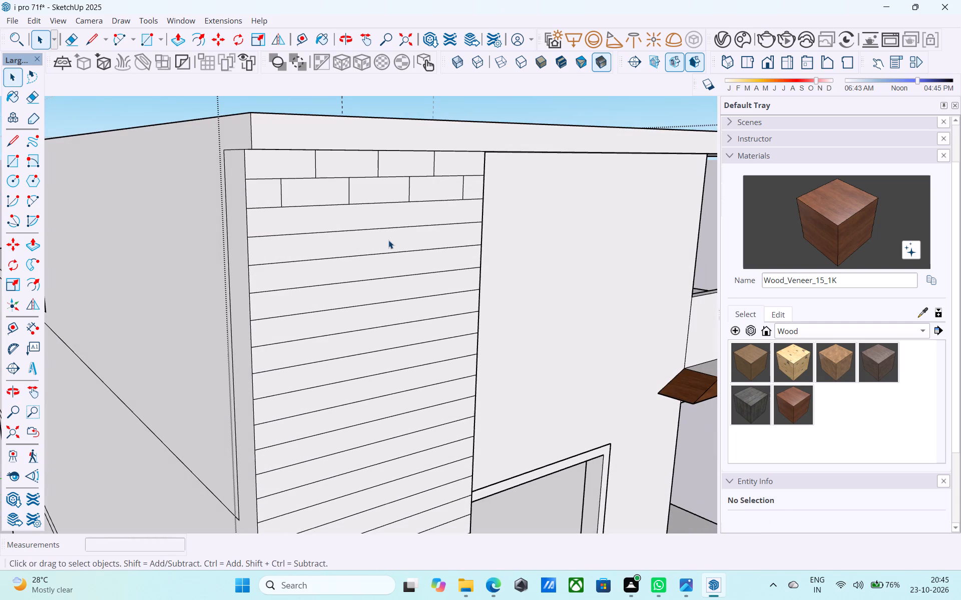
{"action": "middle_click_drag", "start_coordinate": [338, 247], "coordinate": [374, 245], "text": "shift"}
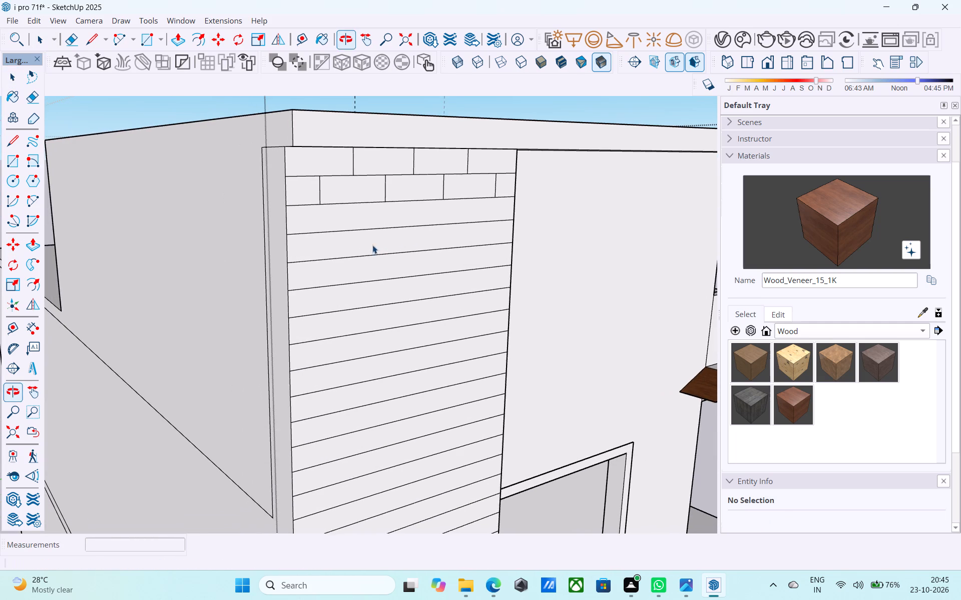
{"action": "scroll", "coordinate": [307, 226], "scroll_direction": "up", "scroll_amount": 3}
{"action": "left_click", "coordinate": [278, 220]}
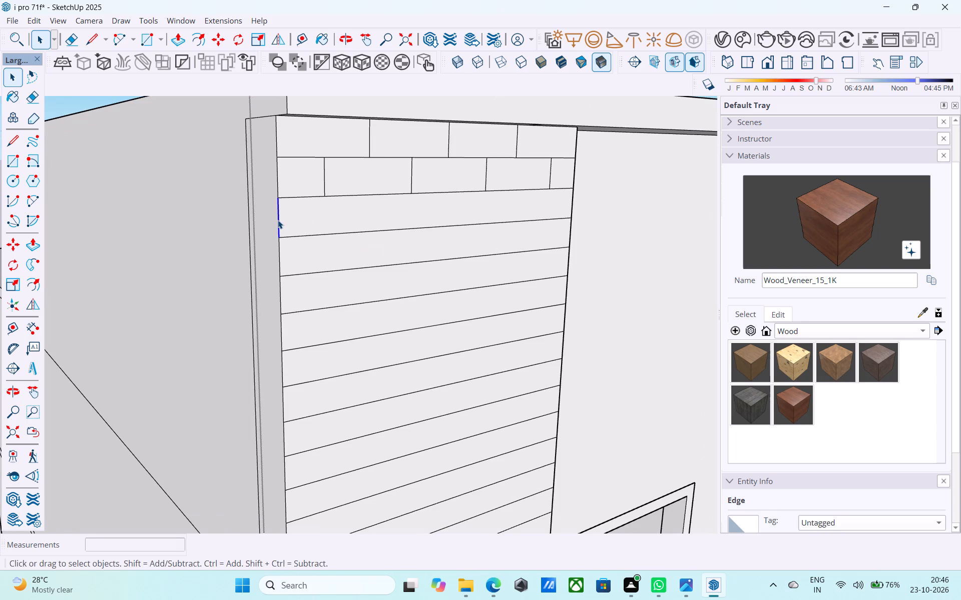
{"action": "key", "text": "m"}
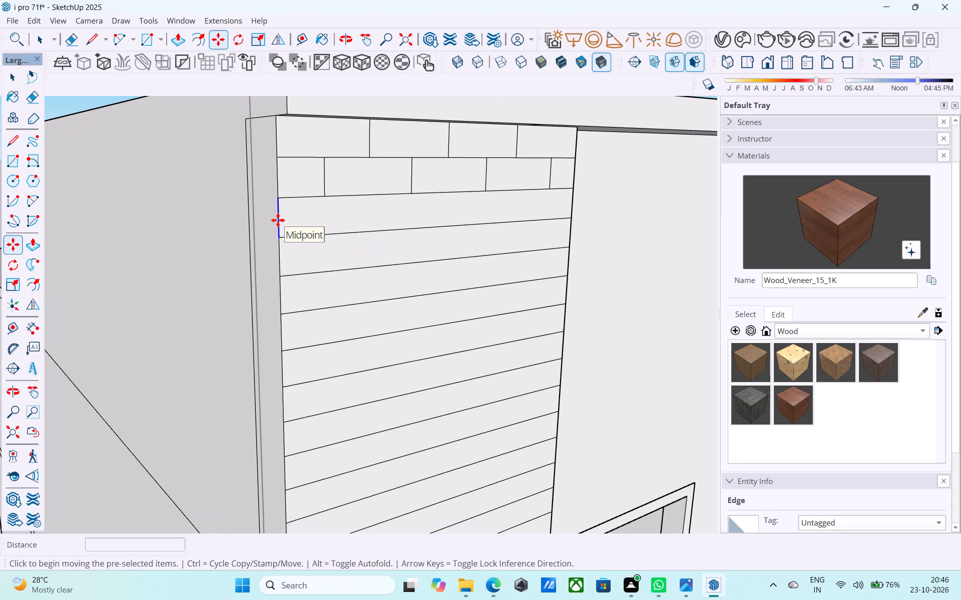
{"action": "key", "text": "m"}
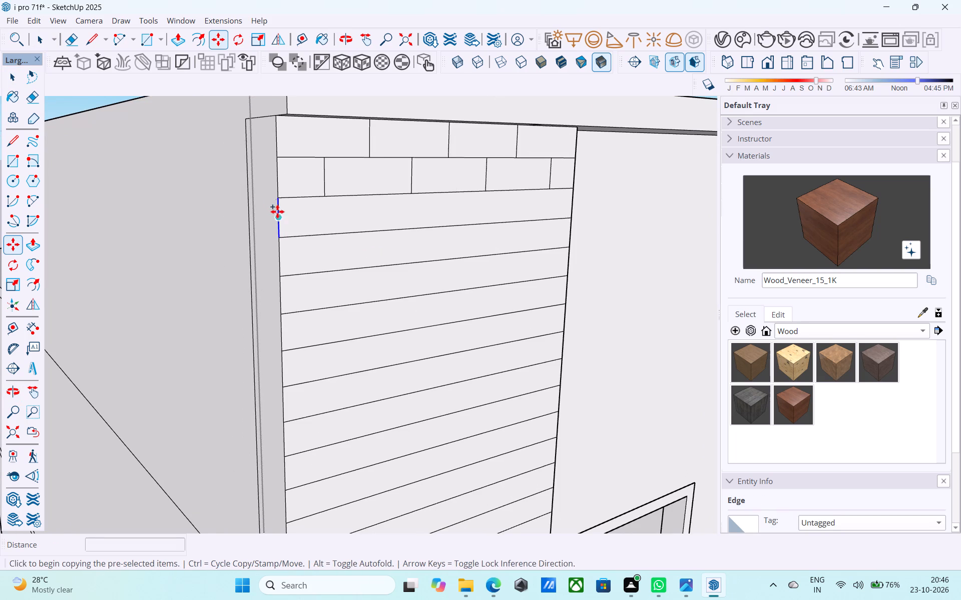
{"action": "left_click", "coordinate": [276, 200]}
{"action": "left_click", "coordinate": [575, 187]}
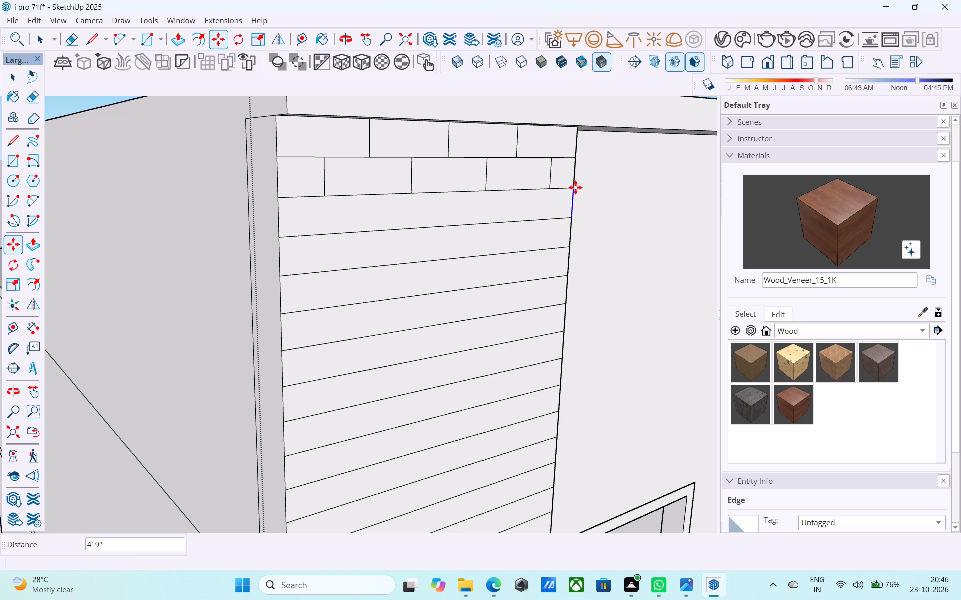
{"action": "type", "text": "/4"}
{"action": "key", "text": "Return"}
Draw a vertical line about 5 1/8" long across the fourth strip from the top, aligned with the second row's first vertical joint.
{"action": "key", "text": "space"}
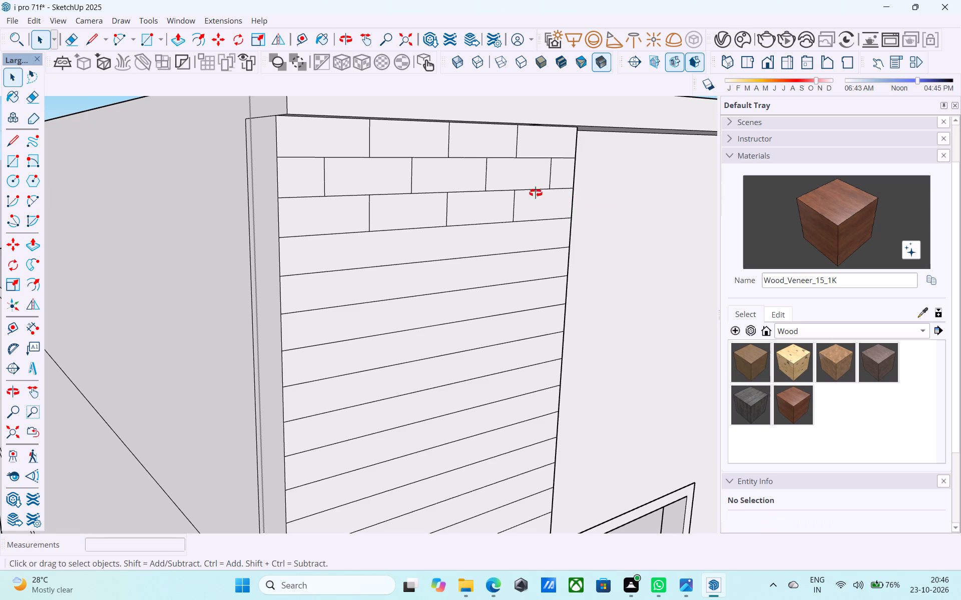
{"action": "middle_click_drag", "start_coordinate": [537, 193], "coordinate": [350, 201]}
{"action": "scroll", "coordinate": [327, 211], "scroll_direction": "down", "scroll_amount": 1}
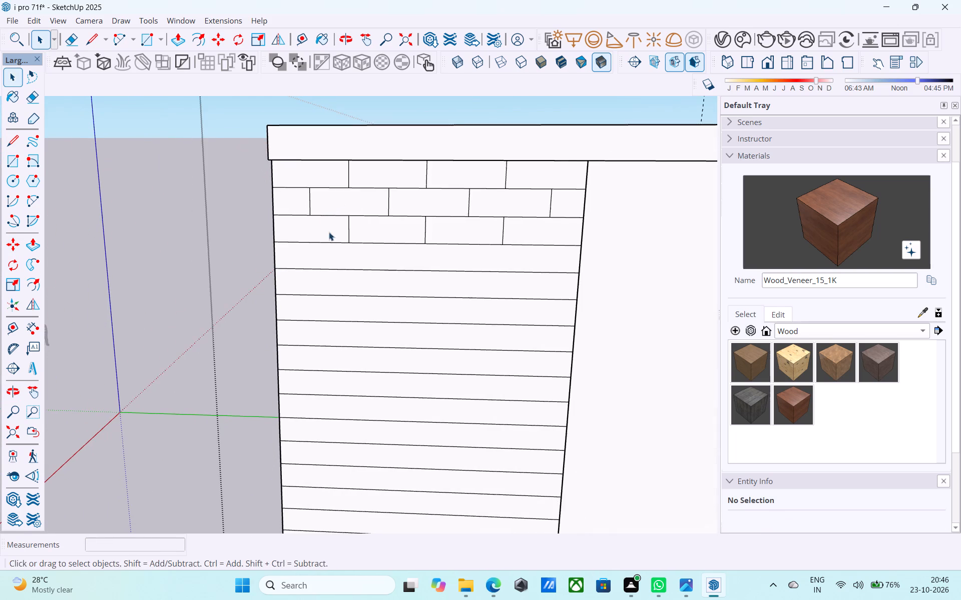
{"action": "middle_click_drag", "start_coordinate": [326, 235], "coordinate": [330, 223]}
{"action": "scroll", "coordinate": [320, 213], "scroll_direction": "up", "scroll_amount": 1}
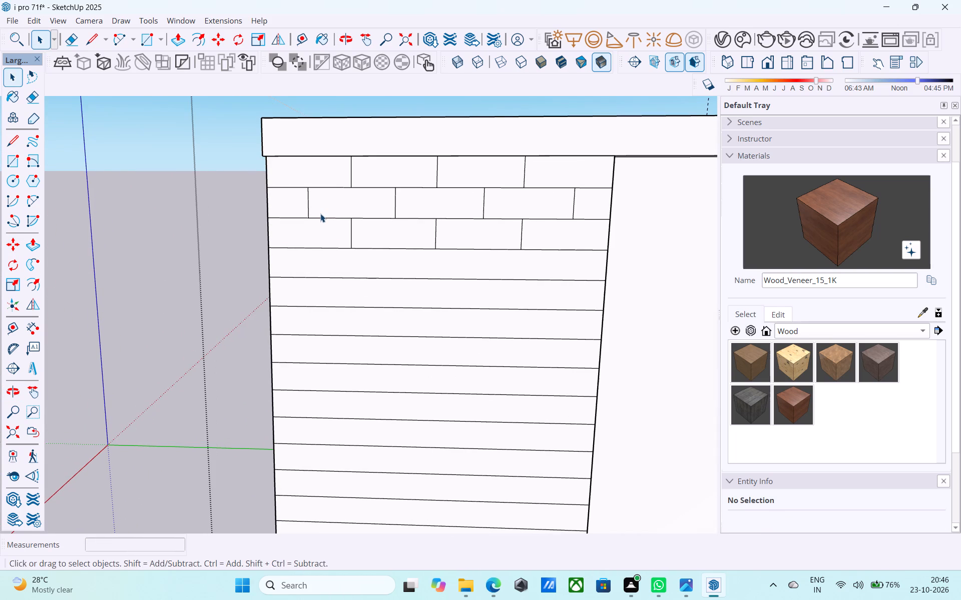
{"action": "key", "text": "l"}
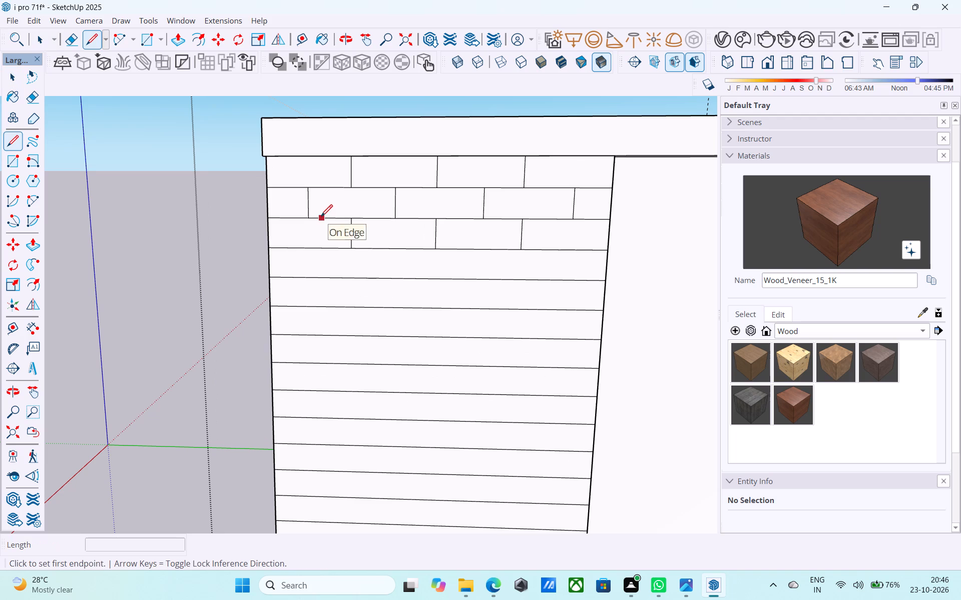
{"action": "left_click", "coordinate": [311, 247]}
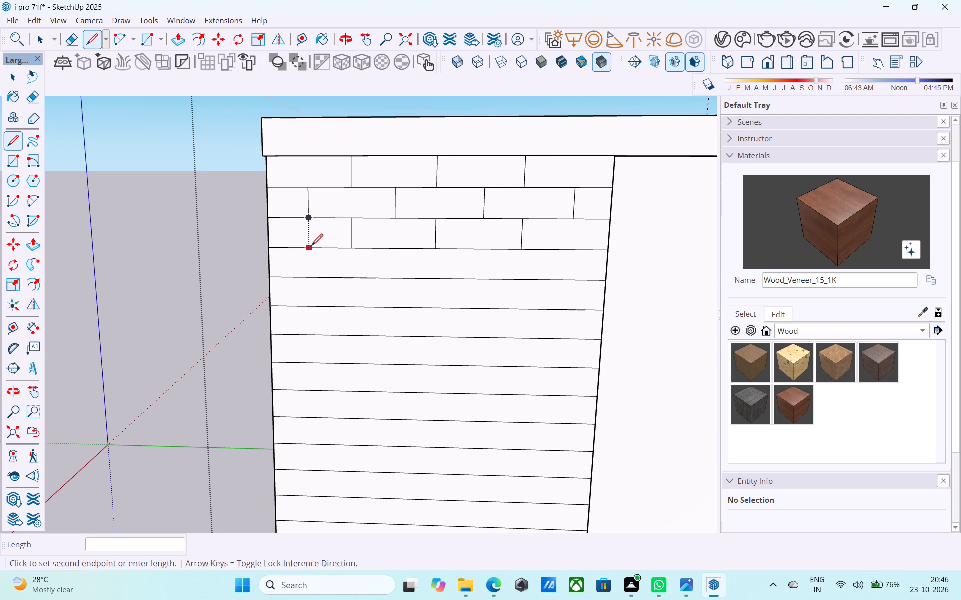
{"action": "left_click", "coordinate": [309, 277]}
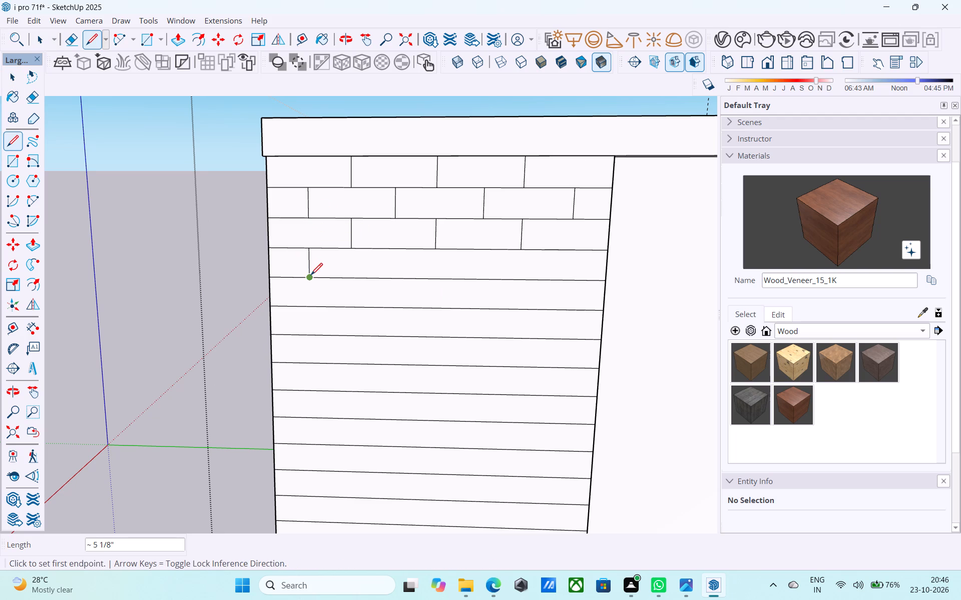
Copy the fourth strip's vertical line about 3' 8" along the strip, dividing that distance into 3 equal spaces.
{"action": "key", "text": "space"}
{"action": "left_click", "coordinate": [309, 264]}
{"action": "key", "text": "m"}
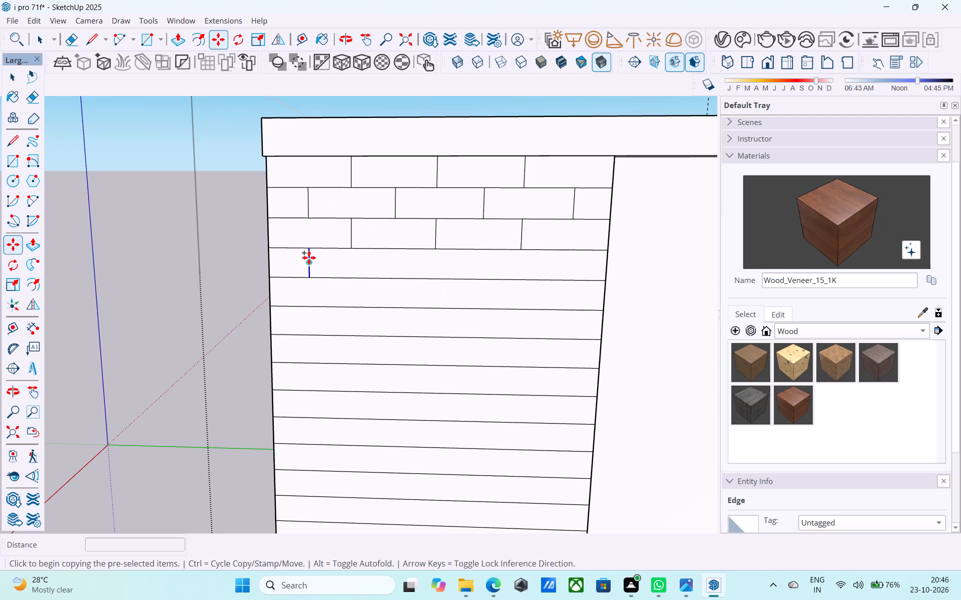
{"action": "left_click", "coordinate": [309, 249]}
{"action": "left_click", "coordinate": [569, 248]}
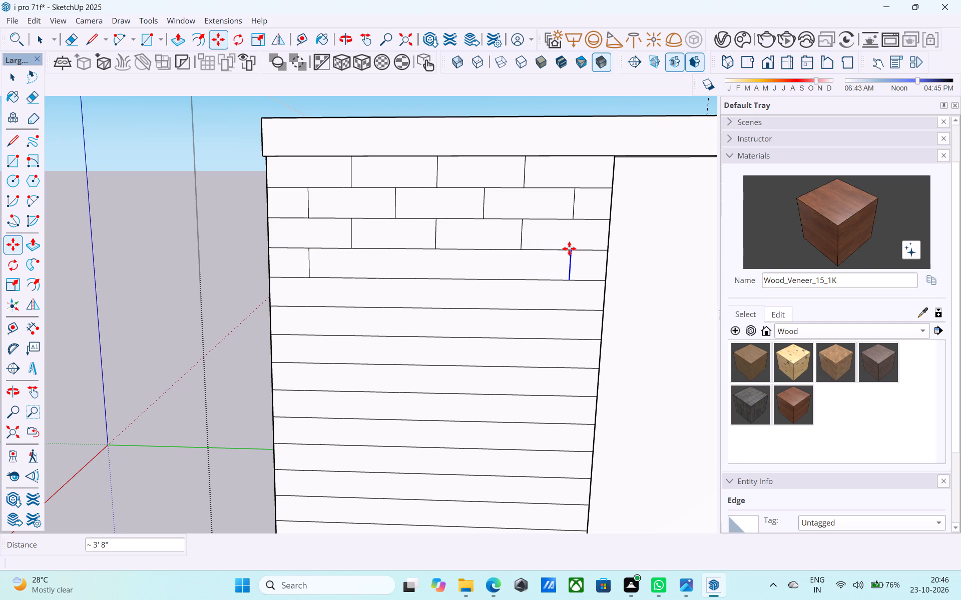
{"action": "type", "text": "/3"}
{"action": "key", "text": "Return"}
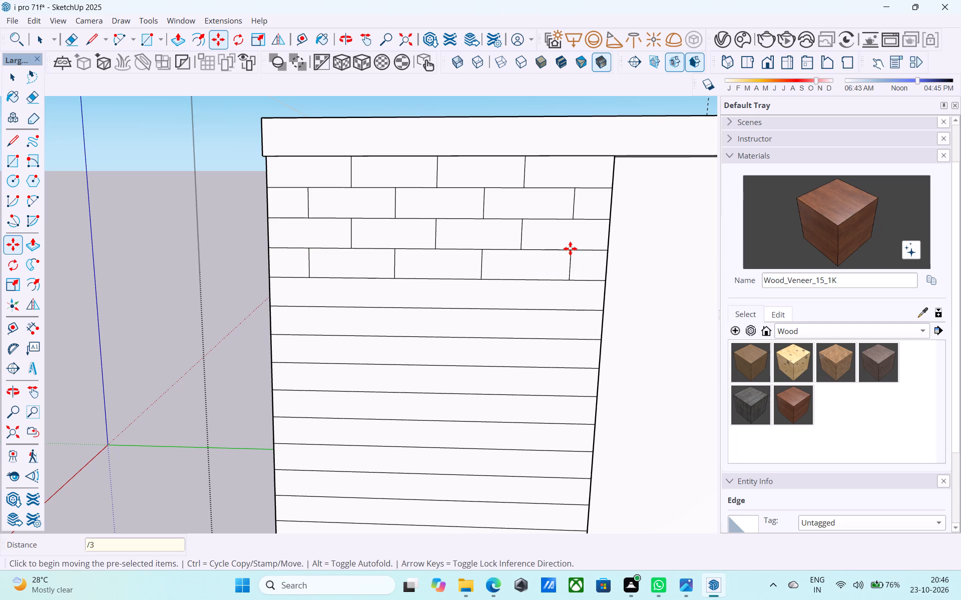
{"action": "key", "text": "space"}
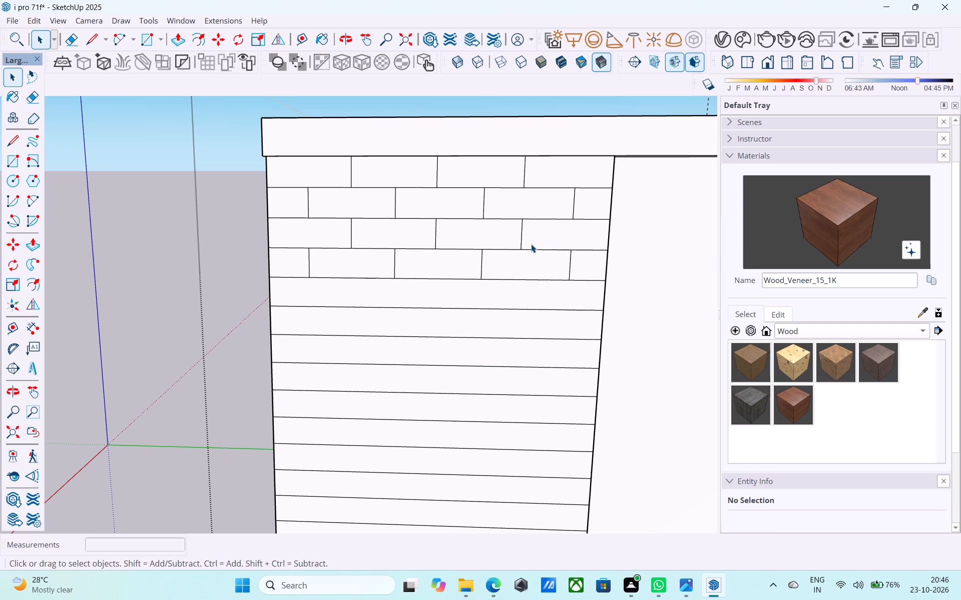
Copy all block faces of the pier's top four brick rows about 1' 8 3/8" straight down, directly below the originals, keeping repeated placement active.
{"action": "scroll", "coordinate": [531, 244], "scroll_direction": "down", "scroll_amount": 3}
{"action": "middle_click_drag", "start_coordinate": [531, 244], "coordinate": [620, 253]}
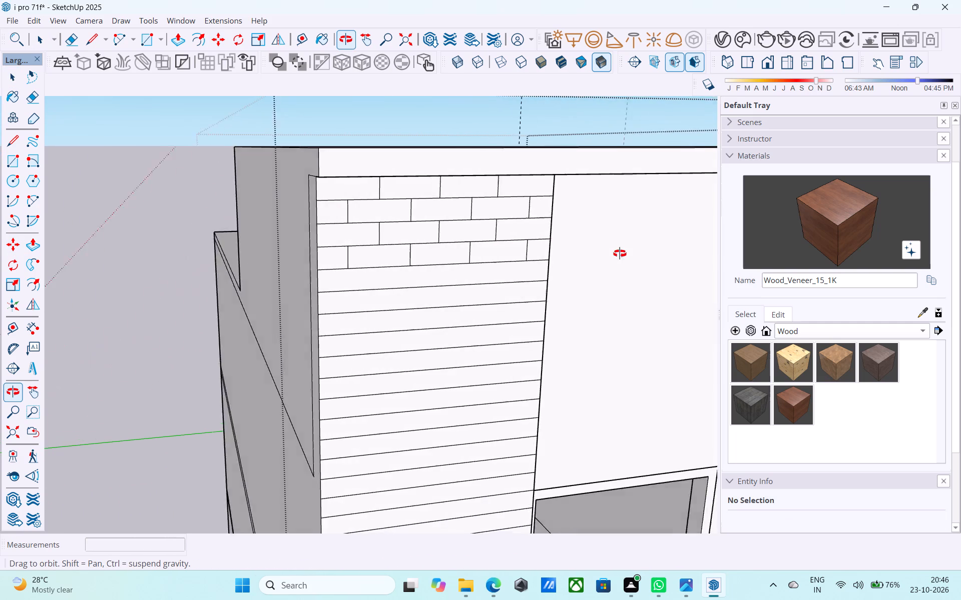
{"action": "middle_click_drag", "start_coordinate": [620, 253], "coordinate": [676, 255]}
{"action": "scroll", "coordinate": [359, 188], "scroll_direction": "up", "scroll_amount": 4}
{"action": "left_click", "coordinate": [351, 188]}
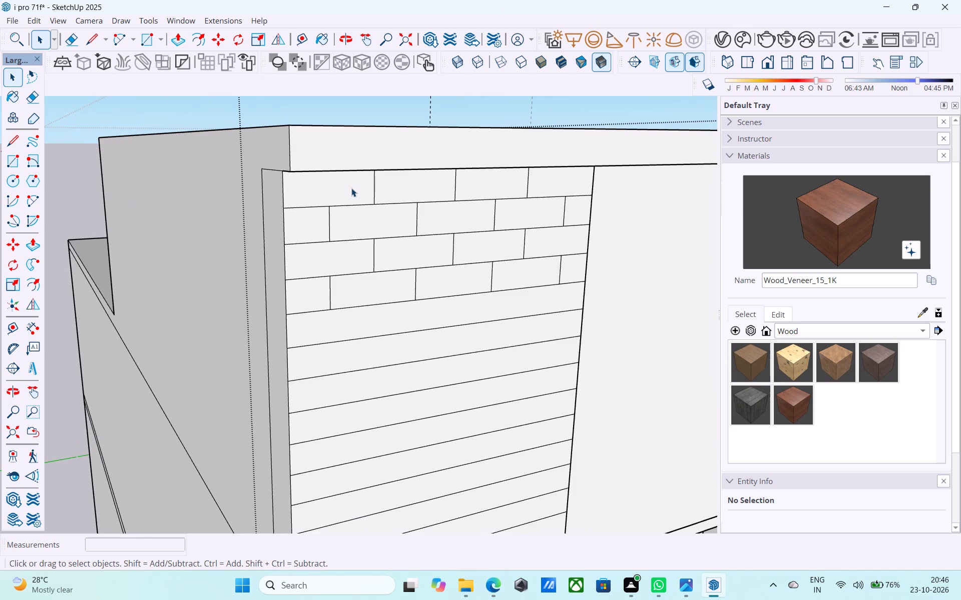
{"action": "scroll", "coordinate": [376, 190], "scroll_direction": "up", "scroll_amount": 3}
{"action": "left_click", "coordinate": [396, 188], "text": "shift"}
{"action": "left_click", "coordinate": [488, 189], "text": "shift"}
{"action": "left_click", "coordinate": [627, 184], "text": "shift"}
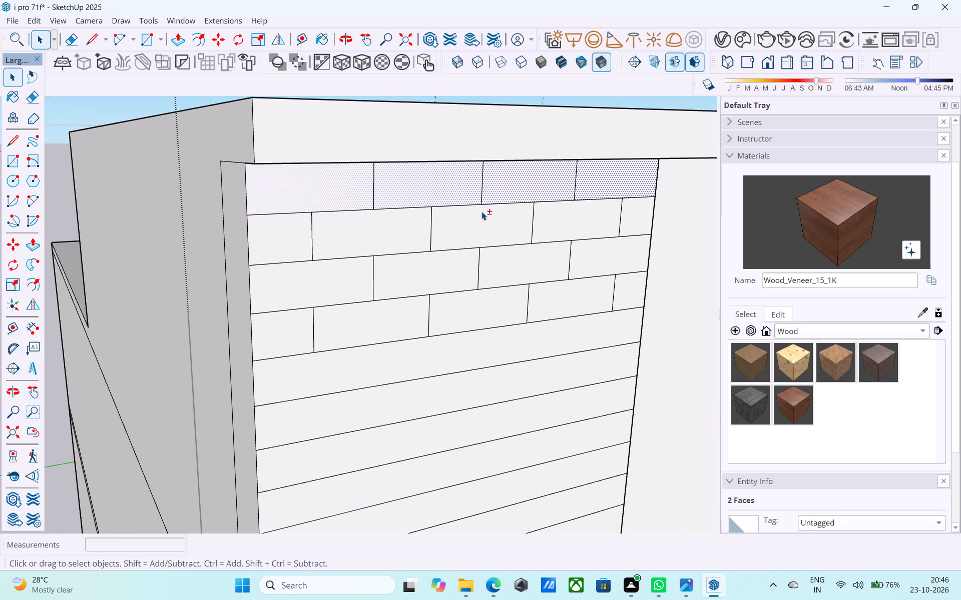
{"action": "left_click", "coordinate": [299, 245], "text": "shift"}
{"action": "left_click", "coordinate": [347, 243], "text": "shift"}
{"action": "left_click", "coordinate": [496, 238], "text": "shift"}
{"action": "left_click", "coordinate": [573, 228], "text": "shift"}
{"action": "left_click", "coordinate": [646, 215], "text": "shift"}
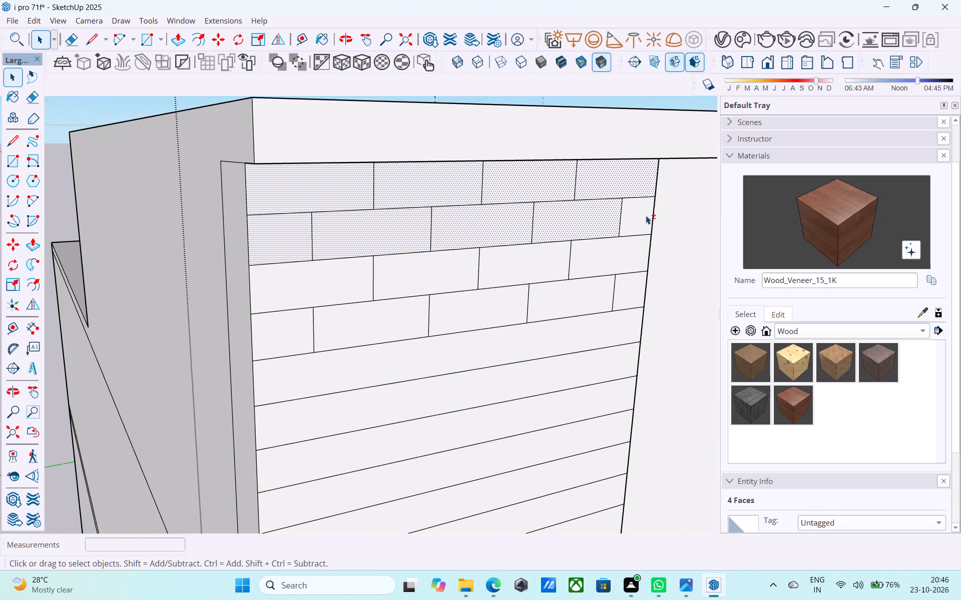
{"action": "left_click", "coordinate": [325, 278], "text": "shift"}
{"action": "left_click", "coordinate": [408, 271], "text": "shift"}
{"action": "left_click", "coordinate": [497, 269], "text": "shift"}
{"action": "left_click", "coordinate": [592, 258], "text": "shift"}
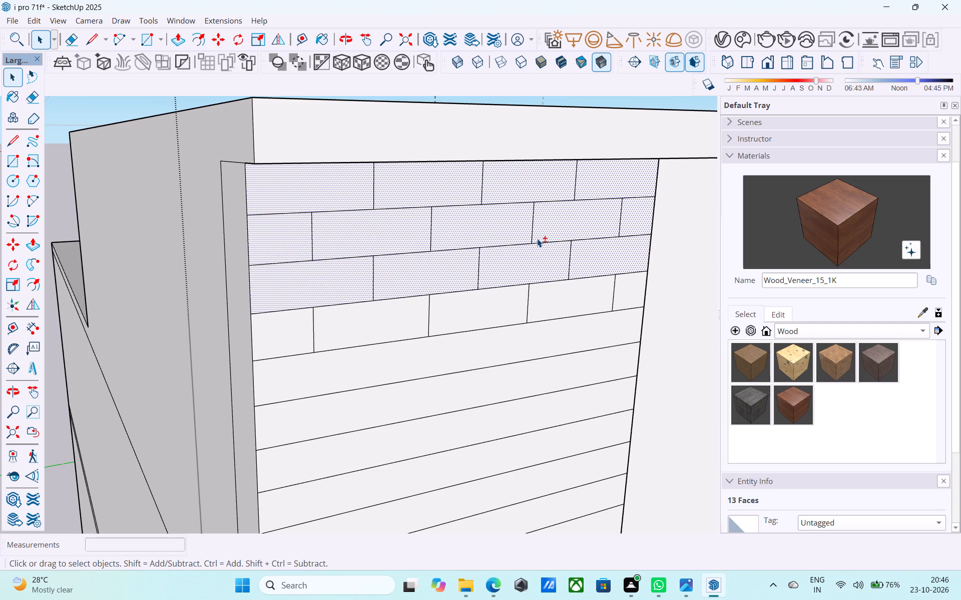
{"action": "left_click", "coordinate": [307, 331], "text": "shift"}
{"action": "left_click", "coordinate": [335, 331], "text": "shift"}
{"action": "left_click", "coordinate": [439, 325], "text": "shift"}
{"action": "left_click", "coordinate": [563, 297], "text": "shift"}
{"action": "left_click", "coordinate": [625, 289], "text": "shift"}
{"action": "left_click", "coordinate": [381, 320], "text": "shift"}
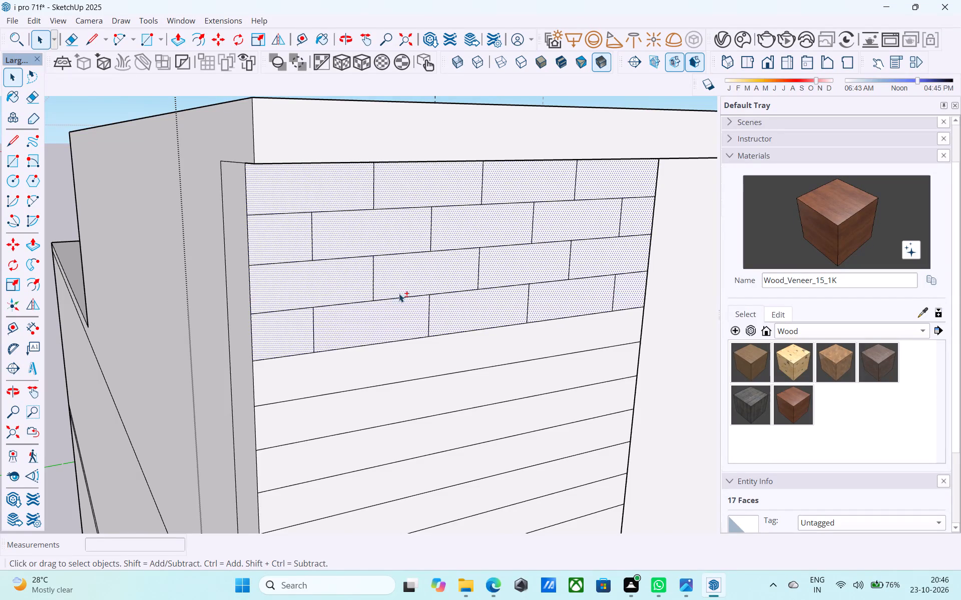
{"action": "scroll", "coordinate": [436, 247], "scroll_direction": "down", "scroll_amount": 4, "text": "shift"}
{"action": "middle_click_drag", "start_coordinate": [434, 257], "coordinate": [462, 170], "text": "shift"}
{"action": "key", "text": "m"}
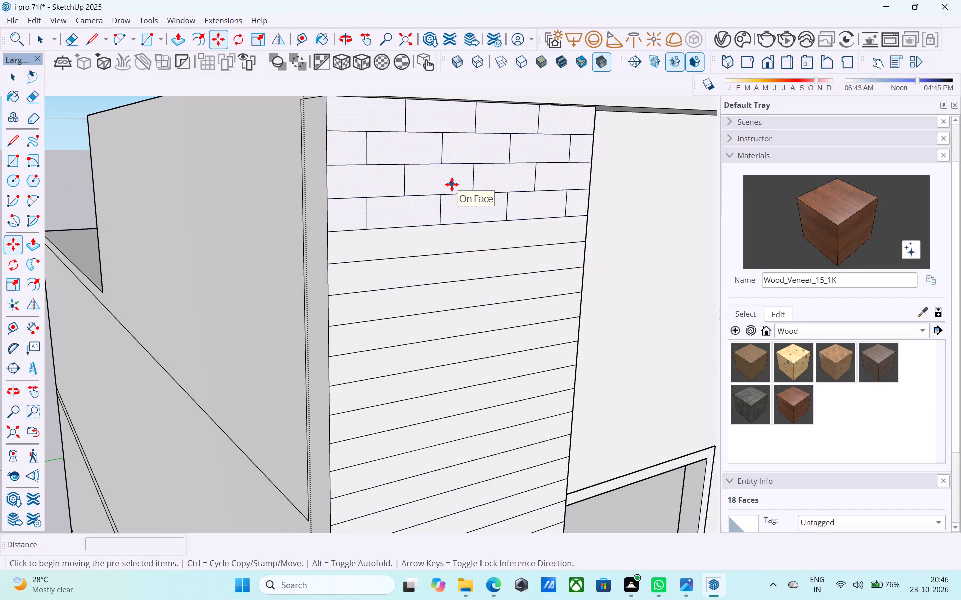
{"action": "middle_click_drag", "start_coordinate": [412, 182], "coordinate": [403, 218], "text": "shift"}
{"action": "scroll", "coordinate": [321, 213], "scroll_direction": "up", "scroll_amount": 3}
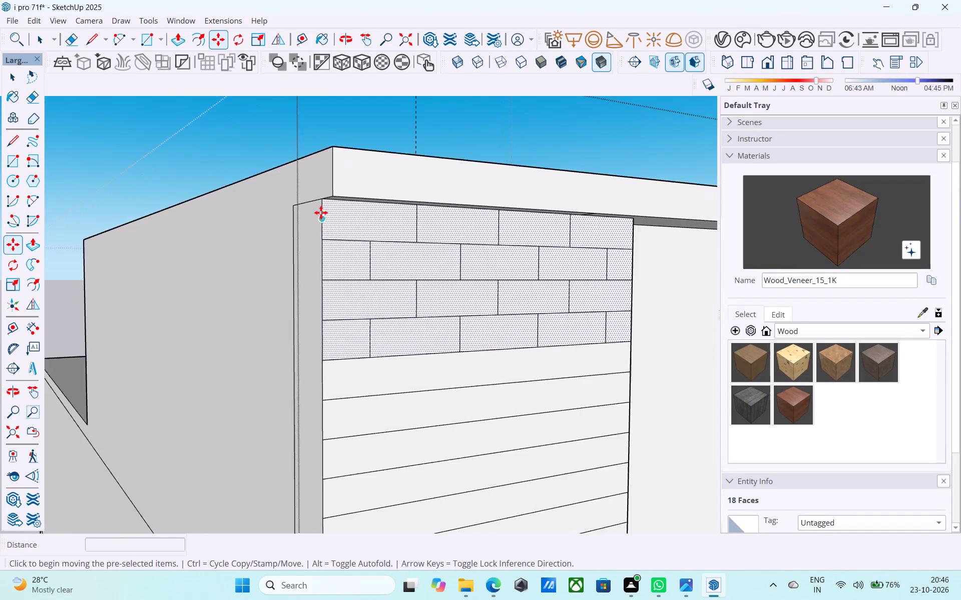
{"action": "scroll", "coordinate": [321, 212], "scroll_direction": "up", "scroll_amount": 5}
{"action": "left_click", "coordinate": [322, 193]}
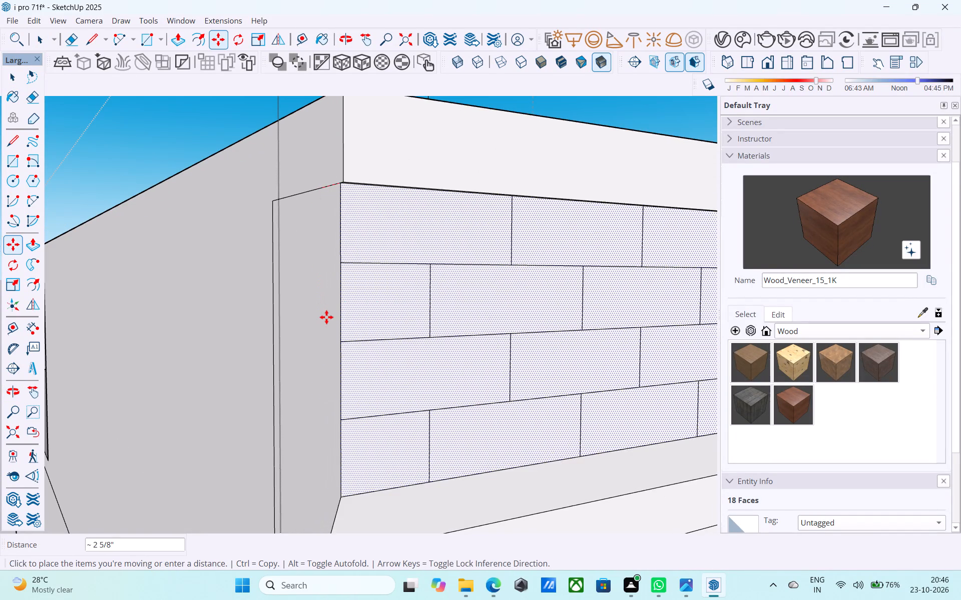
{"action": "key", "text": "space"}
{"action": "key", "text": "m"}
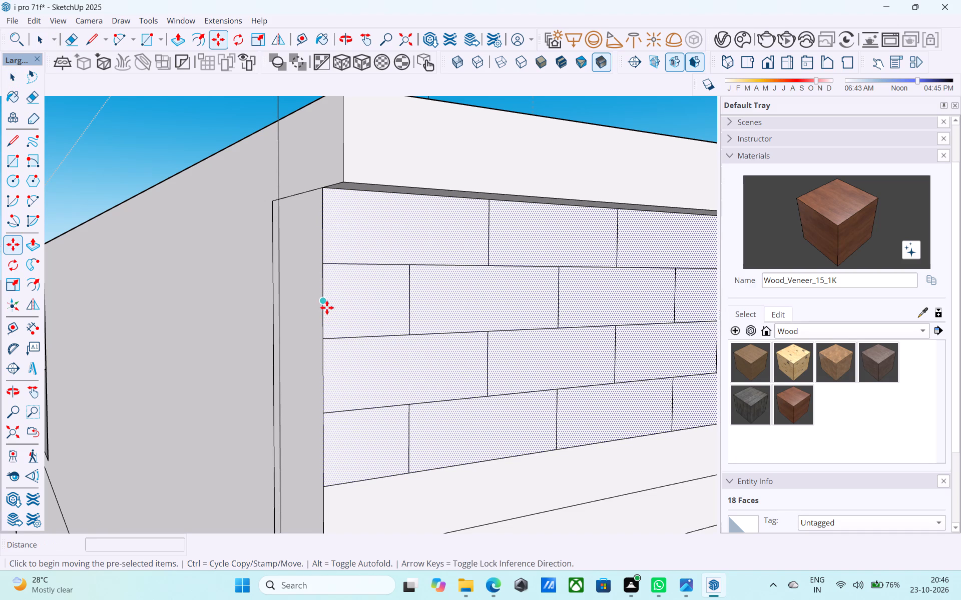
{"action": "left_click", "coordinate": [320, 187]}
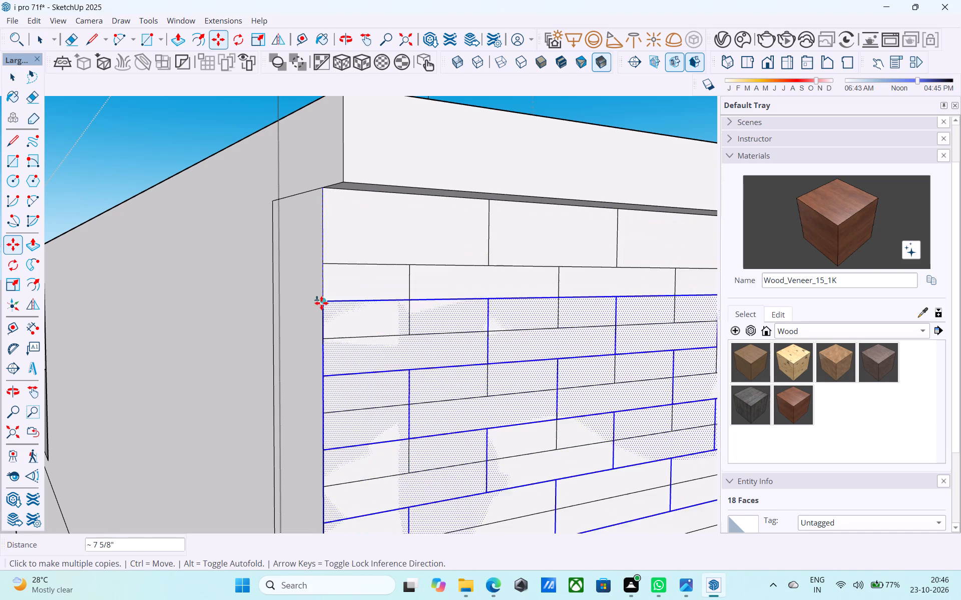
{"action": "scroll", "coordinate": [321, 303], "scroll_direction": "down", "scroll_amount": 7}
{"action": "middle_click_drag", "start_coordinate": [328, 328], "coordinate": [347, 165], "text": "shift"}
{"action": "left_click", "coordinate": [343, 239]}
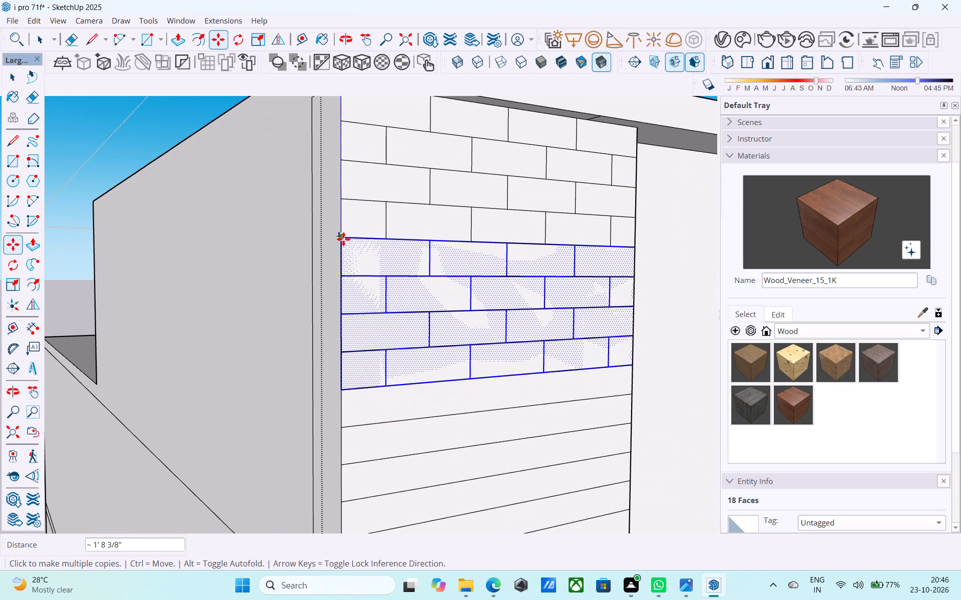
Place three more copies of the four-row brick block down the pier, each starting at the lower outer corner of the previous one.
{"action": "left_click", "coordinate": [347, 391]}
{"action": "scroll", "coordinate": [335, 247], "scroll_direction": "down", "scroll_amount": 10}
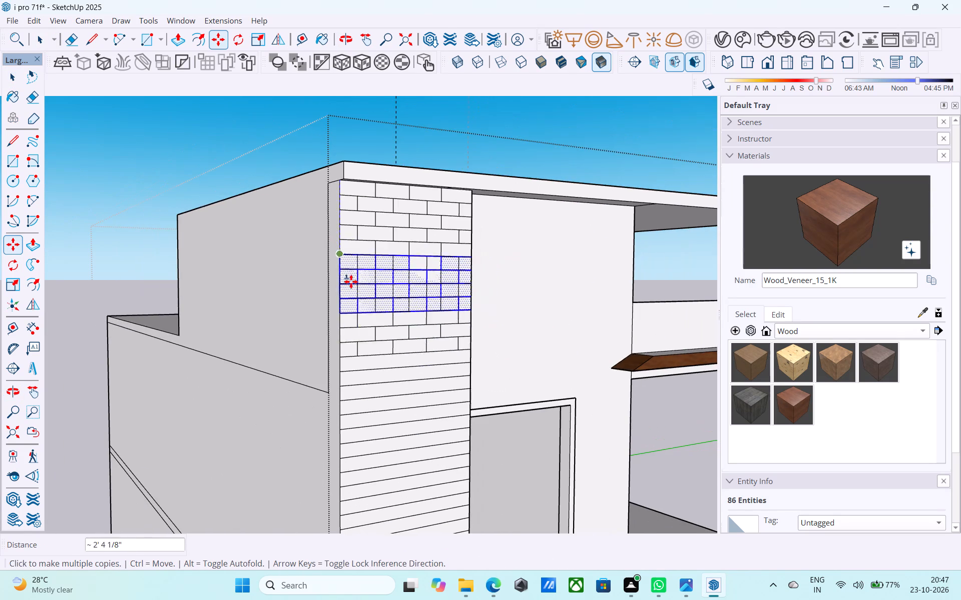
{"action": "middle_click_drag", "start_coordinate": [360, 375], "coordinate": [375, 304], "text": "shift"}
{"action": "scroll", "coordinate": [368, 311], "scroll_direction": "up", "scroll_amount": 4}
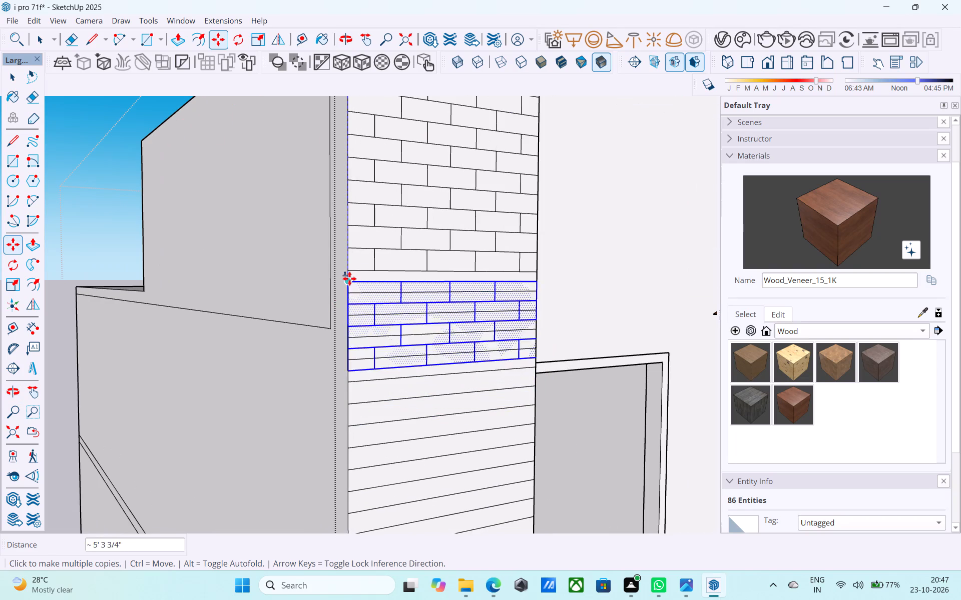
{"action": "left_click", "coordinate": [349, 269]}
{"action": "left_click", "coordinate": [346, 362]}
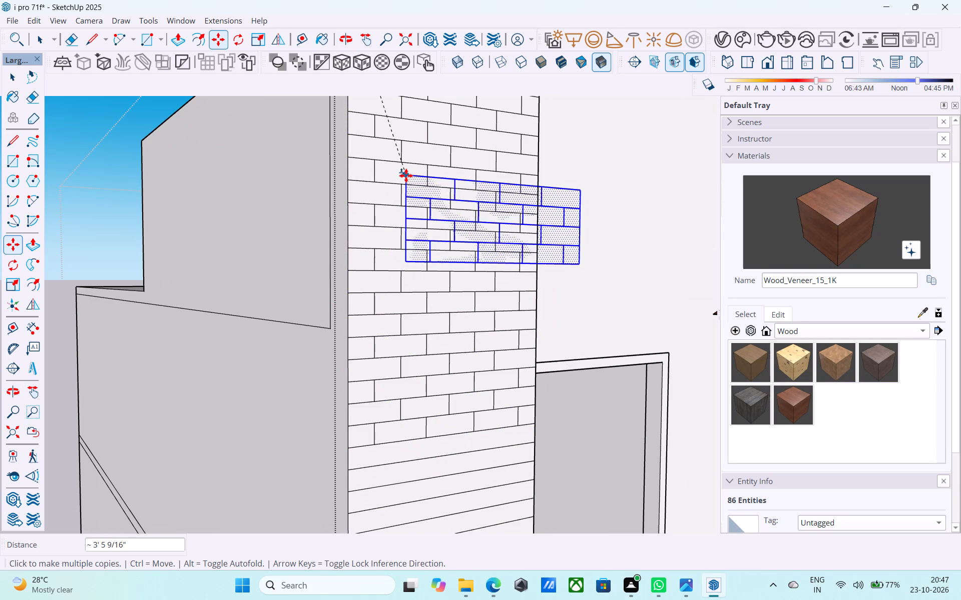
Place another three copies of the four-row brick block end to end down the pier, continuing beside the upper window to the wood band.
{"action": "scroll", "coordinate": [405, 175], "scroll_direction": "down", "scroll_amount": 2}
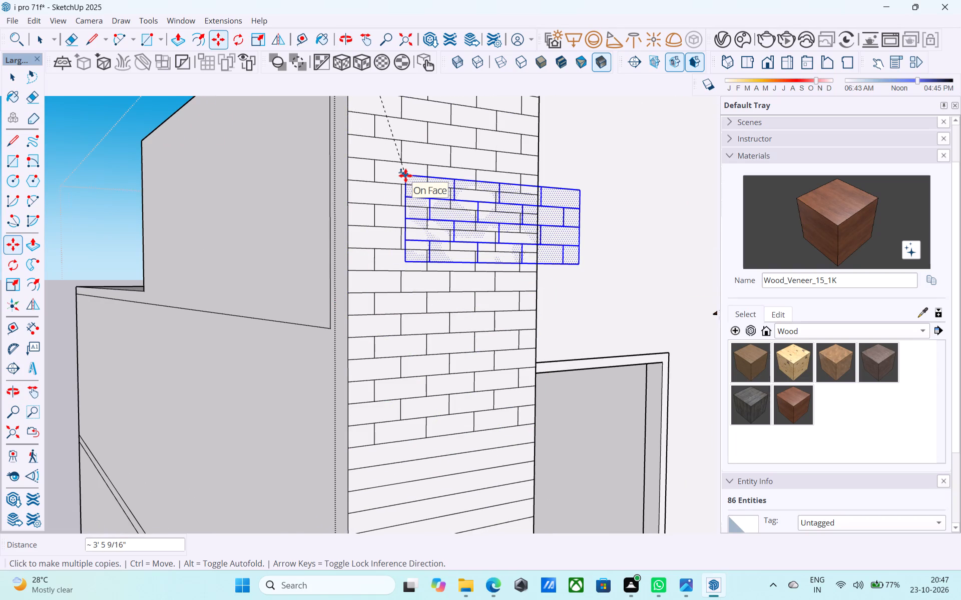
{"action": "scroll", "coordinate": [405, 175], "scroll_direction": "down", "scroll_amount": 3}
{"action": "scroll", "coordinate": [387, 371], "scroll_direction": "up", "scroll_amount": 9}
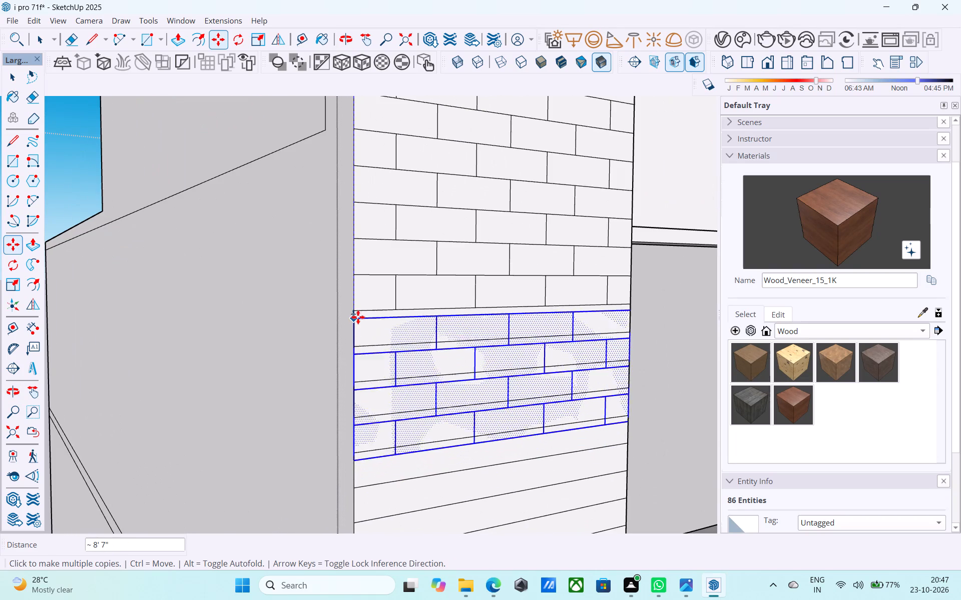
{"action": "left_click", "coordinate": [357, 313]}
{"action": "scroll", "coordinate": [376, 185], "scroll_direction": "down", "scroll_amount": 7}
{"action": "scroll", "coordinate": [352, 364], "scroll_direction": "up", "scroll_amount": 6}
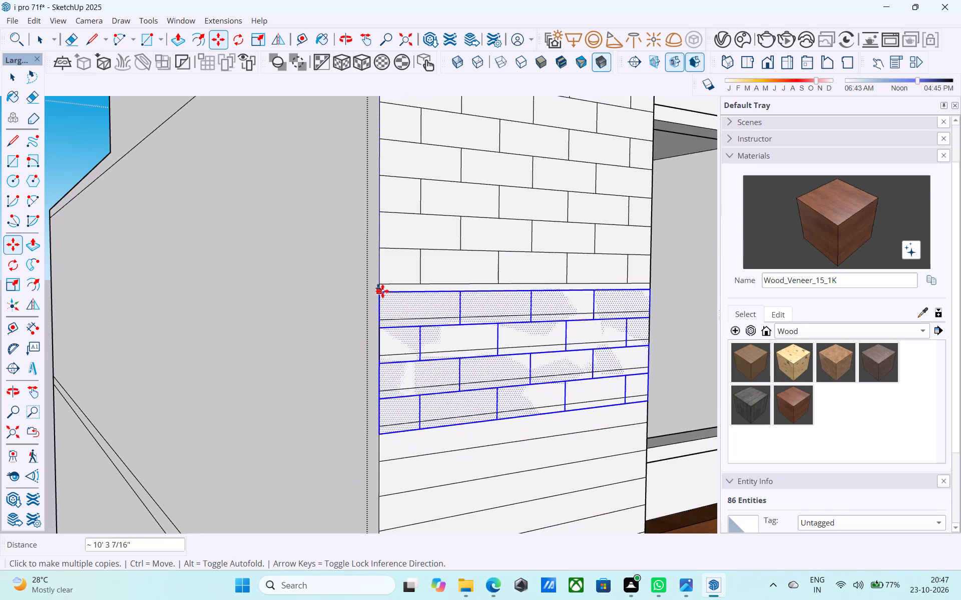
{"action": "left_click", "coordinate": [382, 291]}
{"action": "scroll", "coordinate": [386, 218], "scroll_direction": "down", "scroll_amount": 7}
{"action": "scroll", "coordinate": [387, 372], "scroll_direction": "up", "scroll_amount": 5}
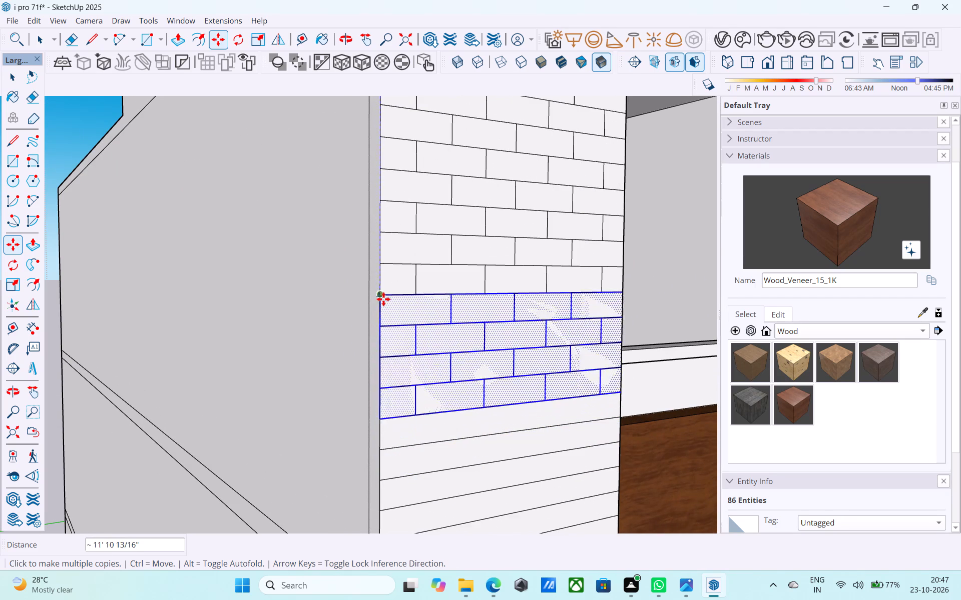
{"action": "left_click", "coordinate": [383, 299]}
Place two more copies of the four-row brick block on the remaining strips beside the wood band, down to the upper pier's lower end.
{"action": "scroll", "coordinate": [407, 230], "scroll_direction": "down", "scroll_amount": 5}
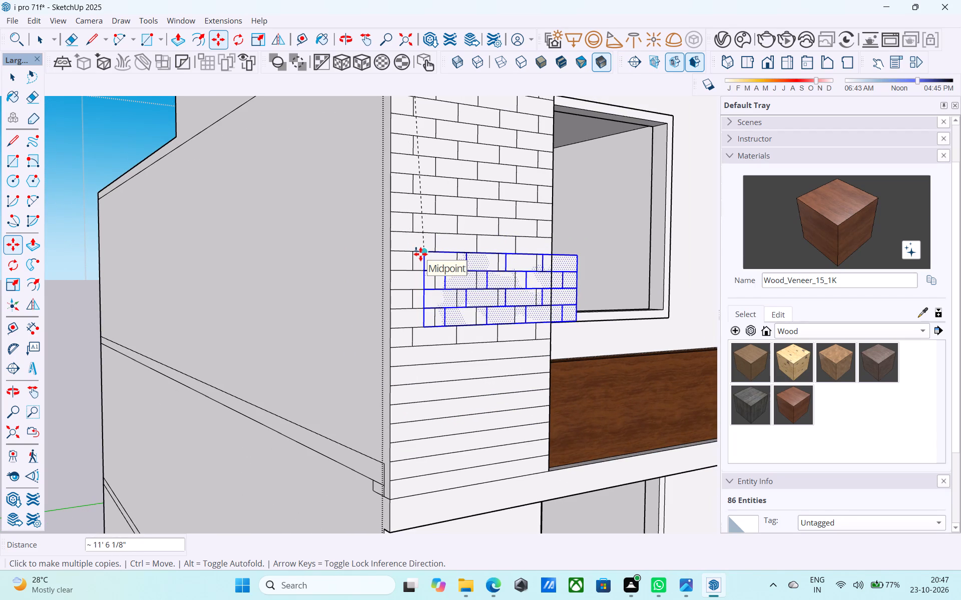
{"action": "scroll", "coordinate": [420, 254], "scroll_direction": "down", "scroll_amount": 7}
{"action": "scroll", "coordinate": [425, 319], "scroll_direction": "up", "scroll_amount": 5}
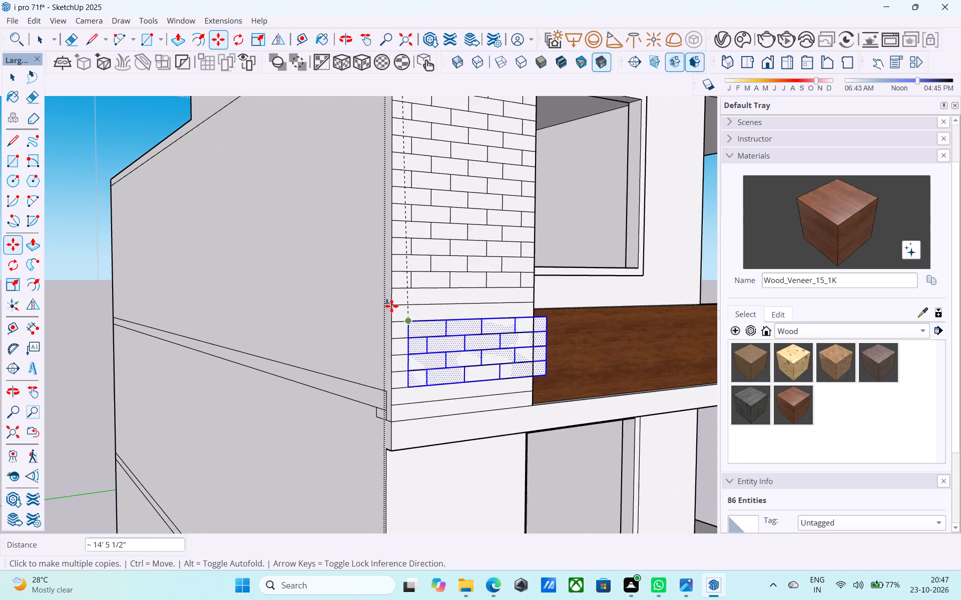
{"action": "scroll", "coordinate": [391, 306], "scroll_direction": "up", "scroll_amount": 4}
{"action": "left_click", "coordinate": [395, 284]}
{"action": "scroll", "coordinate": [419, 222], "scroll_direction": "down", "scroll_amount": 6}
{"action": "scroll", "coordinate": [409, 335], "scroll_direction": "up", "scroll_amount": 5}
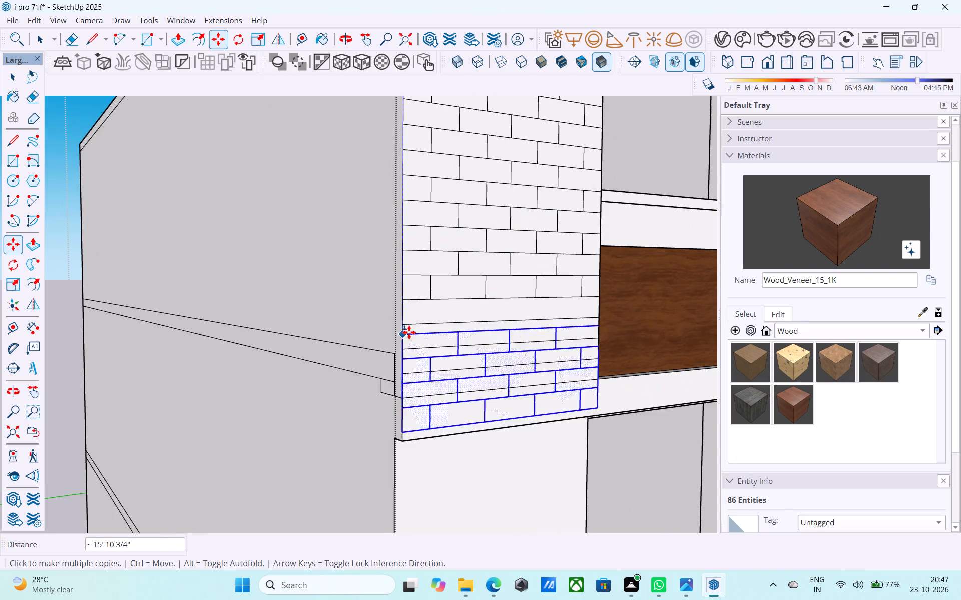
{"action": "left_click", "coordinate": [408, 301]}
{"action": "scroll", "coordinate": [402, 257], "scroll_direction": "down", "scroll_amount": 6}
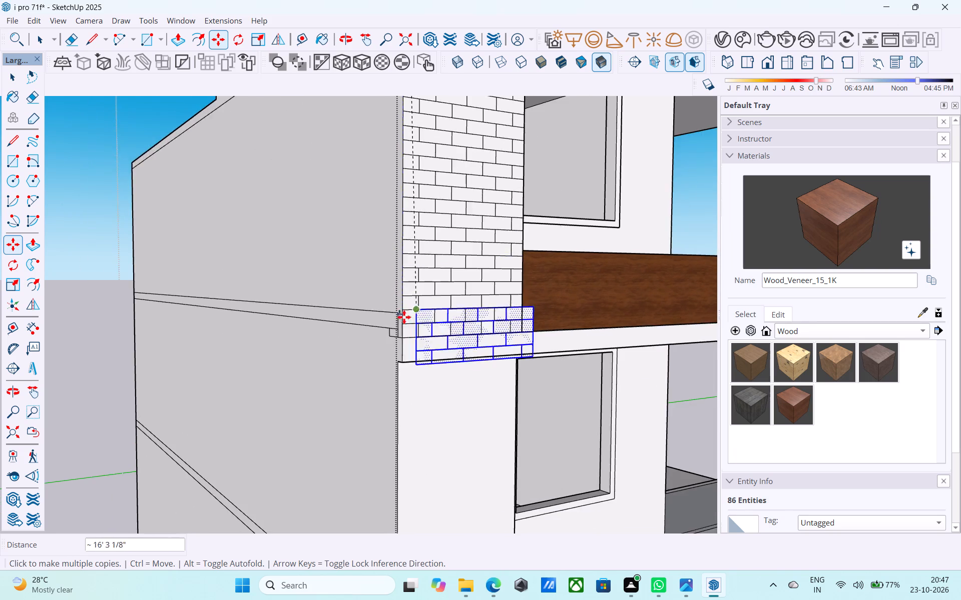
{"action": "scroll", "coordinate": [370, 317], "scroll_direction": "down", "scroll_amount": 5}
{"action": "middle_click_drag", "start_coordinate": [376, 335], "coordinate": [314, 417]}
{"action": "scroll", "coordinate": [385, 308], "scroll_direction": "down", "scroll_amount": 7}
{"action": "middle_click_drag", "start_coordinate": [401, 321], "coordinate": [369, 276]}
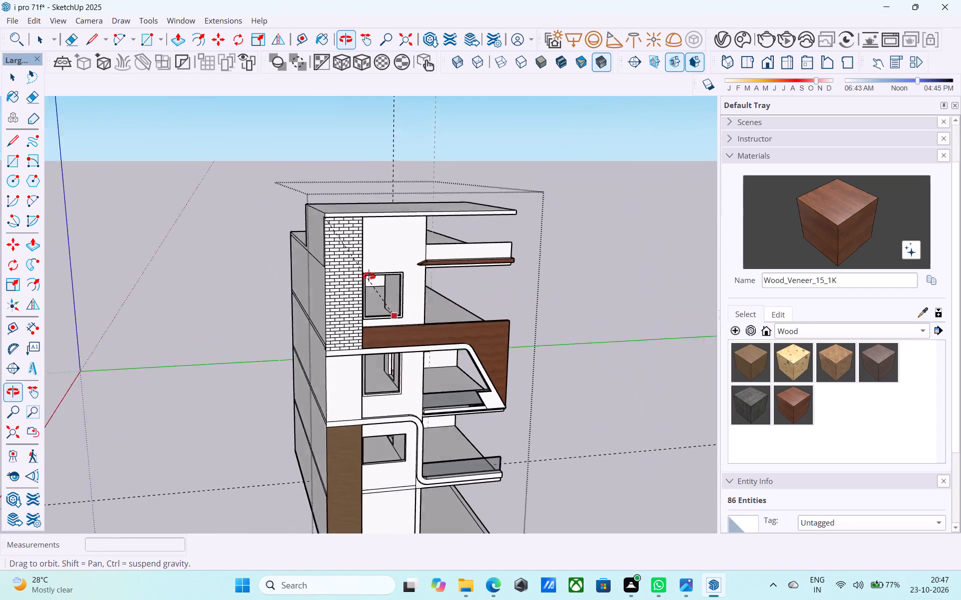
End the repeated brick copying, clear the selection and save the model.
{"action": "middle_click_drag", "start_coordinate": [369, 276], "coordinate": [358, 265]}
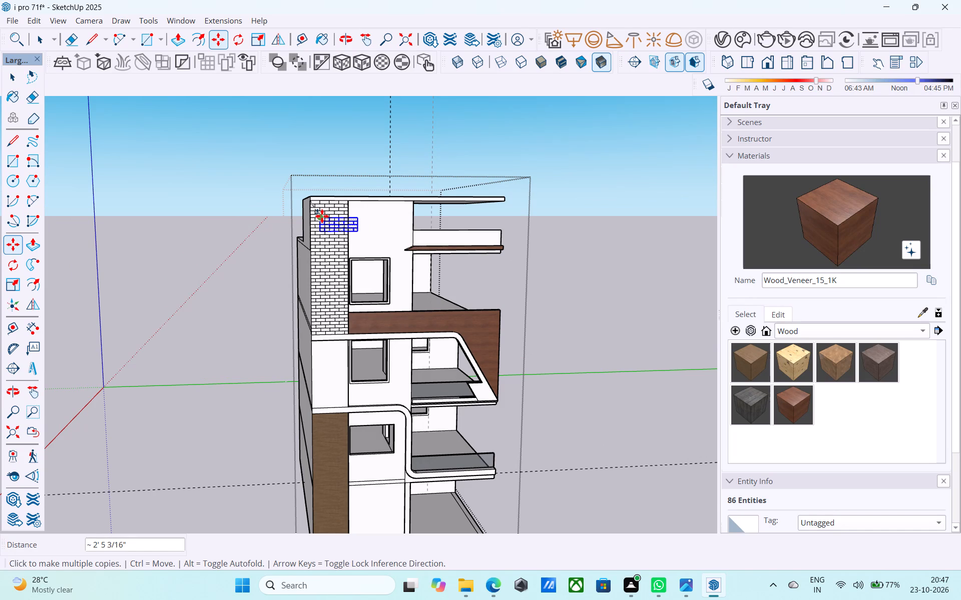
{"action": "key", "text": "space"}
{"action": "scroll", "coordinate": [322, 215], "scroll_direction": "down", "scroll_amount": 5}
{"action": "middle_click", "coordinate": [322, 215]}
{"action": "scroll", "coordinate": [331, 215], "scroll_direction": "up", "scroll_amount": 4}
{"action": "left_click", "coordinate": [422, 156]}
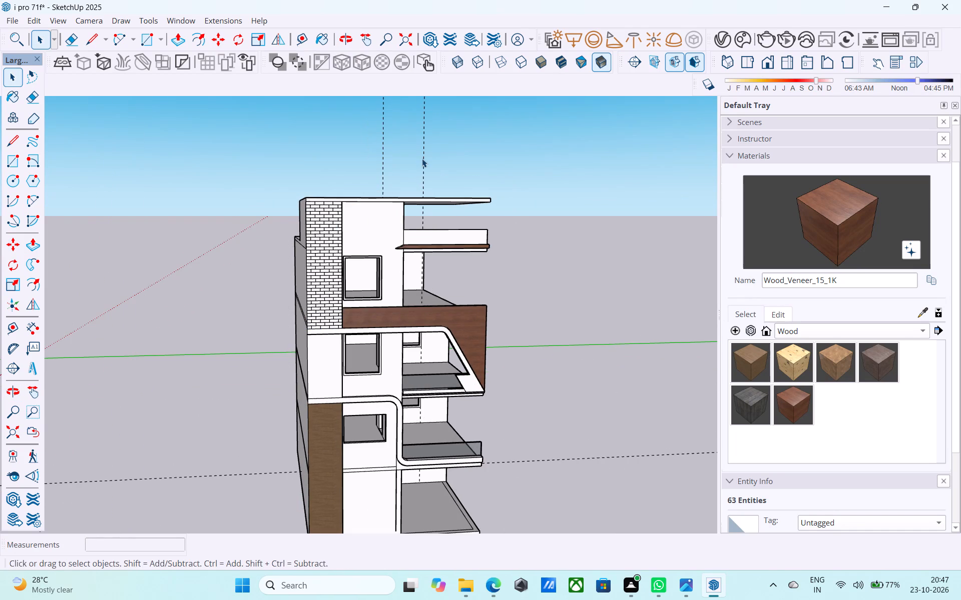
{"action": "key", "text": "ctrl+s"}
{"action": "key", "text": "space"}
Switch the materials to the Solid Colors collection and bring its grey shades into view.
{"action": "scroll", "coordinate": [353, 236], "scroll_direction": "up", "scroll_amount": 9}
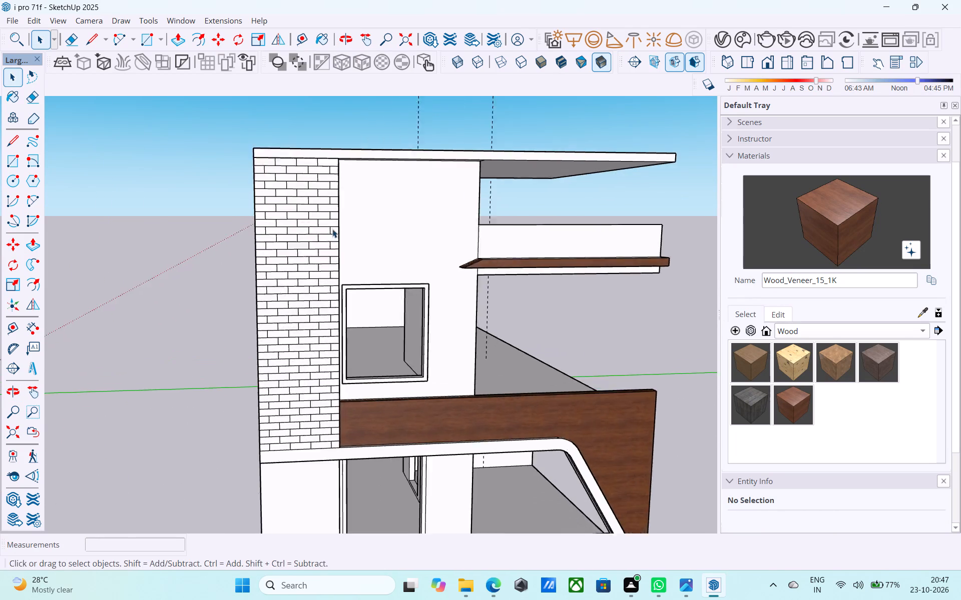
{"action": "scroll", "coordinate": [332, 229], "scroll_direction": "up", "scroll_amount": 3}
{"action": "middle_click_drag", "start_coordinate": [332, 229], "coordinate": [411, 257]}
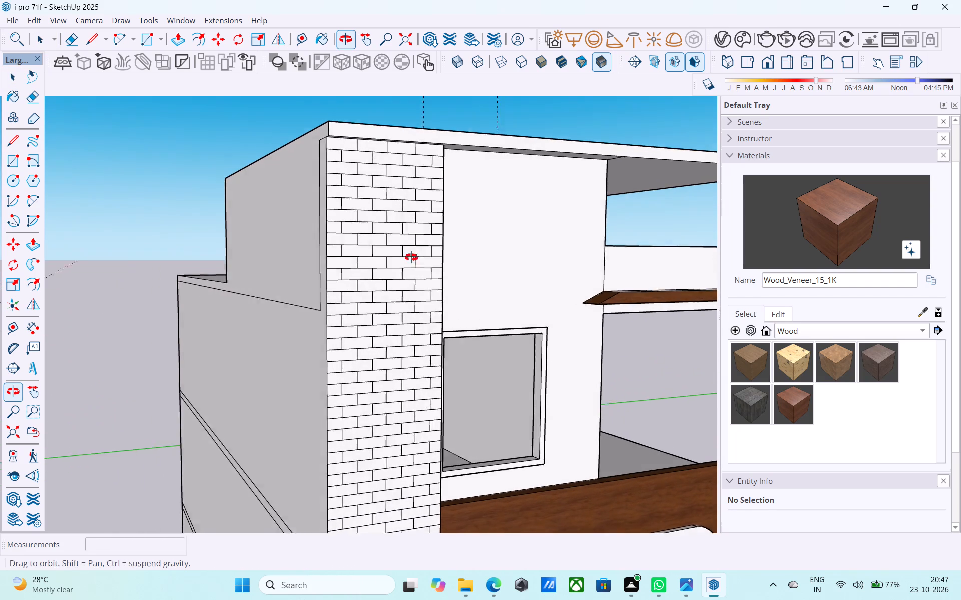
{"action": "middle_click_drag", "start_coordinate": [411, 257], "coordinate": [405, 258]}
{"action": "left_click", "coordinate": [827, 335]}
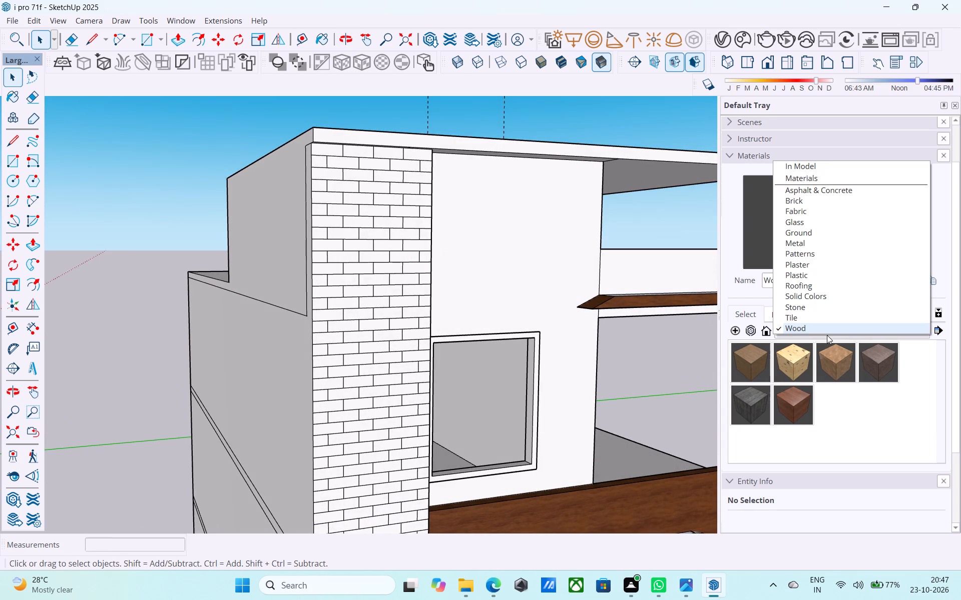
{"action": "left_click", "coordinate": [817, 296]}
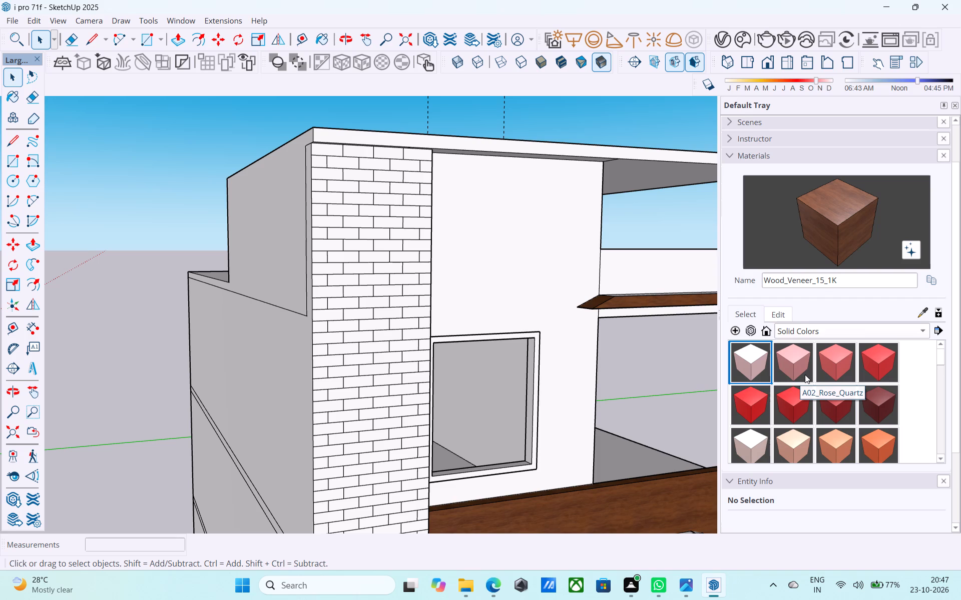
{"action": "scroll", "coordinate": [811, 397], "scroll_direction": "down", "scroll_amount": 10}
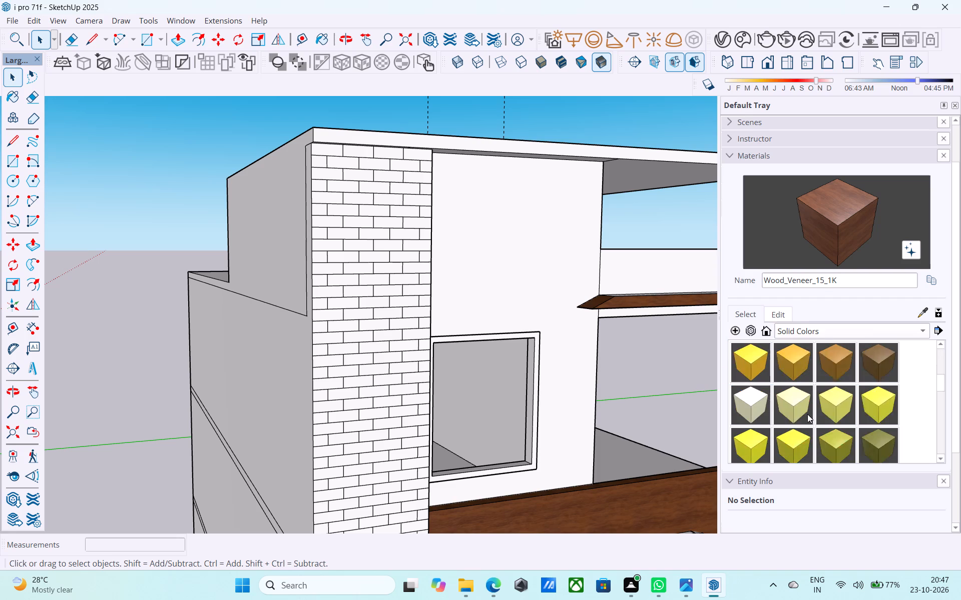
{"action": "scroll", "coordinate": [807, 415], "scroll_direction": "down", "scroll_amount": 15}
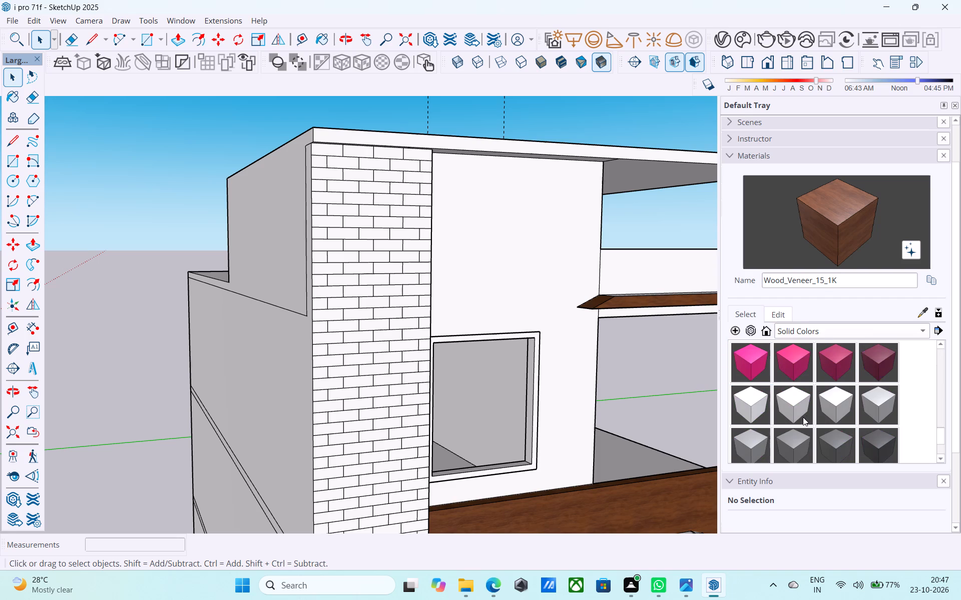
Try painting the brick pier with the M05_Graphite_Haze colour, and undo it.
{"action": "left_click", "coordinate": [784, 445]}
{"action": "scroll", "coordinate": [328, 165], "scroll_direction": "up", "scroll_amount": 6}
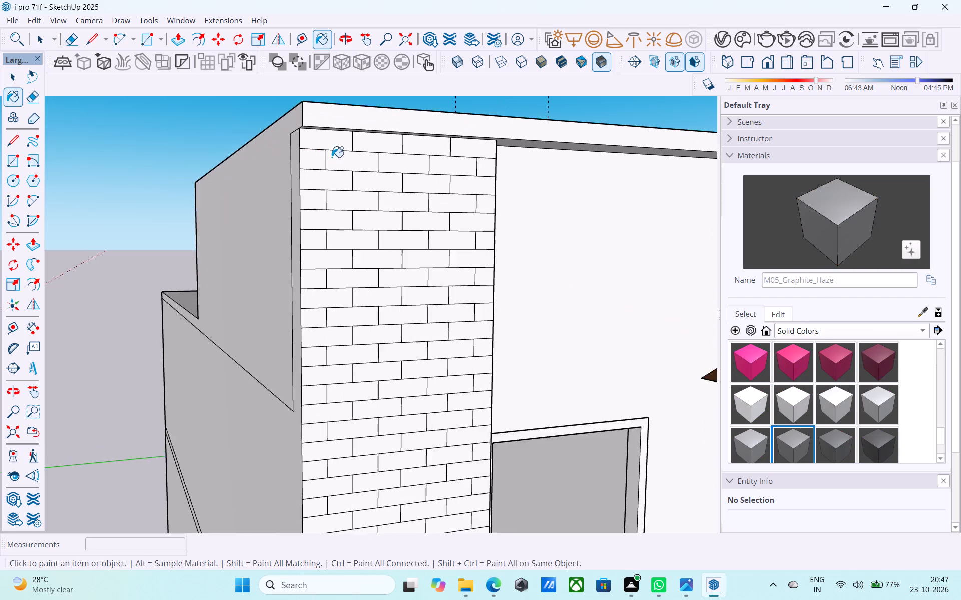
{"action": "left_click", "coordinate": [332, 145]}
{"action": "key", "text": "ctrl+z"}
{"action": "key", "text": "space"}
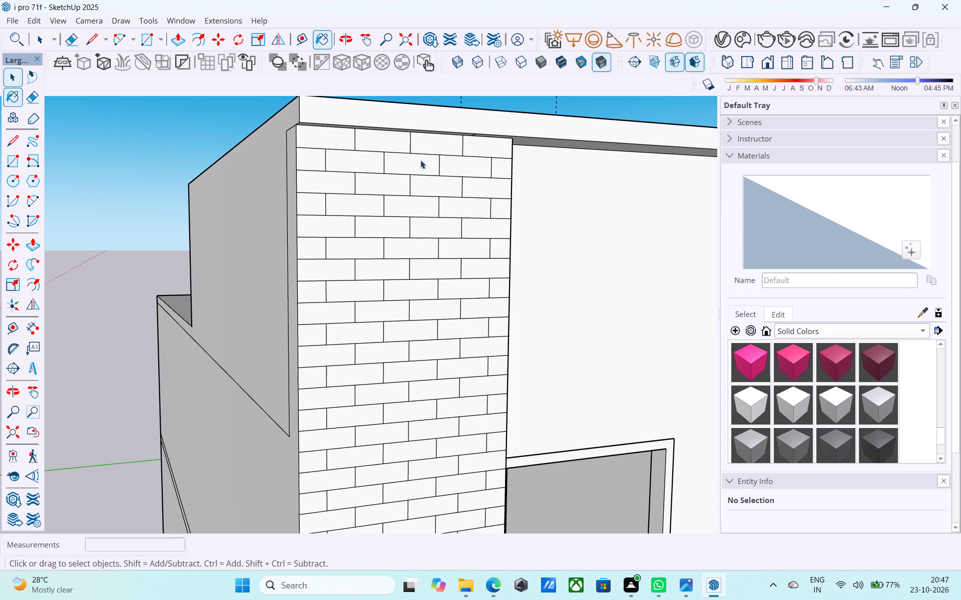
Open the brick pier for editing and paint alternating bricks in its top four rows with M04_Stone_Frost.
{"action": "double_click", "coordinate": [409, 179]}
{"action": "left_click", "coordinate": [341, 146]}
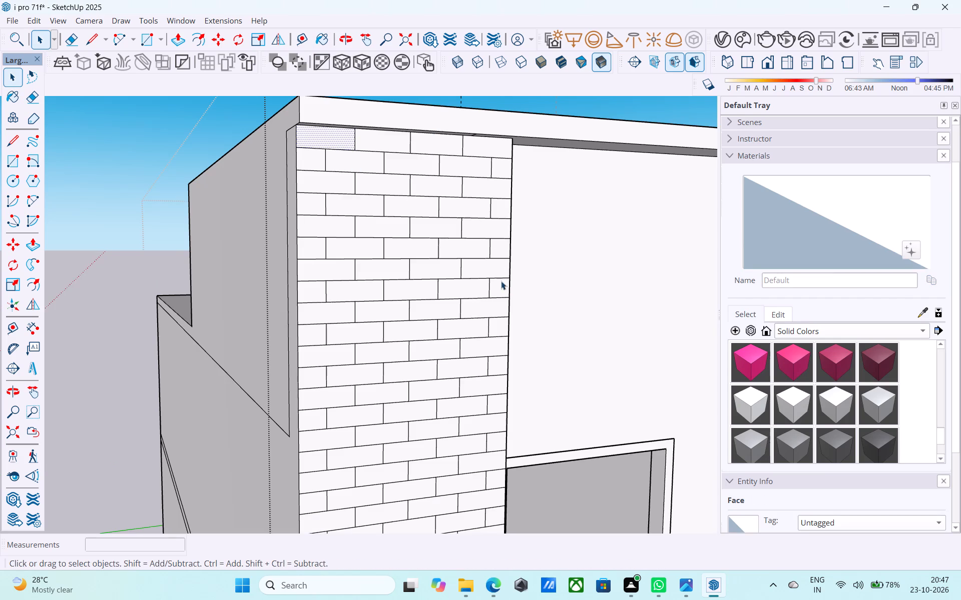
{"action": "left_click", "coordinate": [759, 441]}
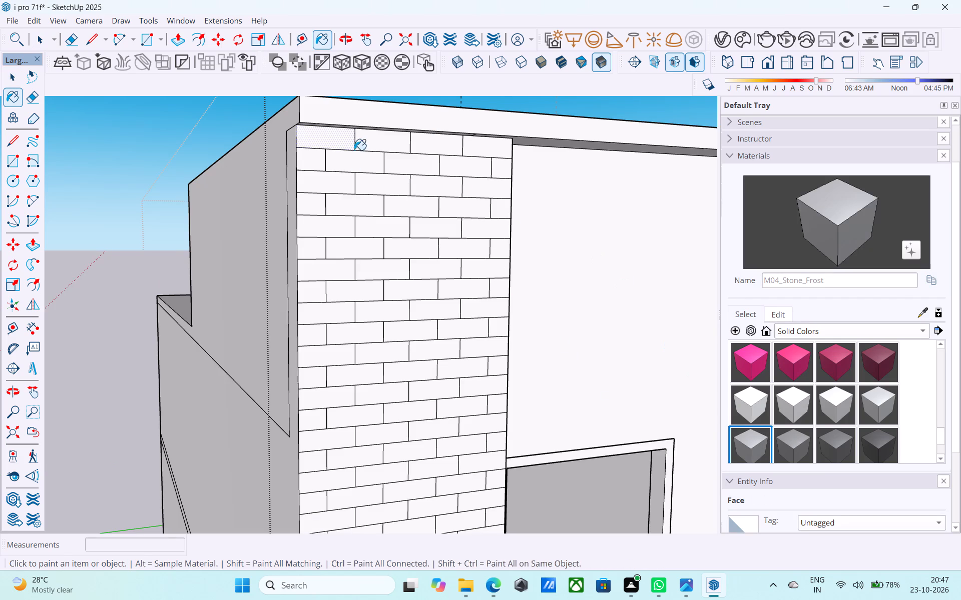
{"action": "left_click", "coordinate": [341, 143]}
{"action": "left_click", "coordinate": [451, 146]}
{"action": "left_click", "coordinate": [365, 166]}
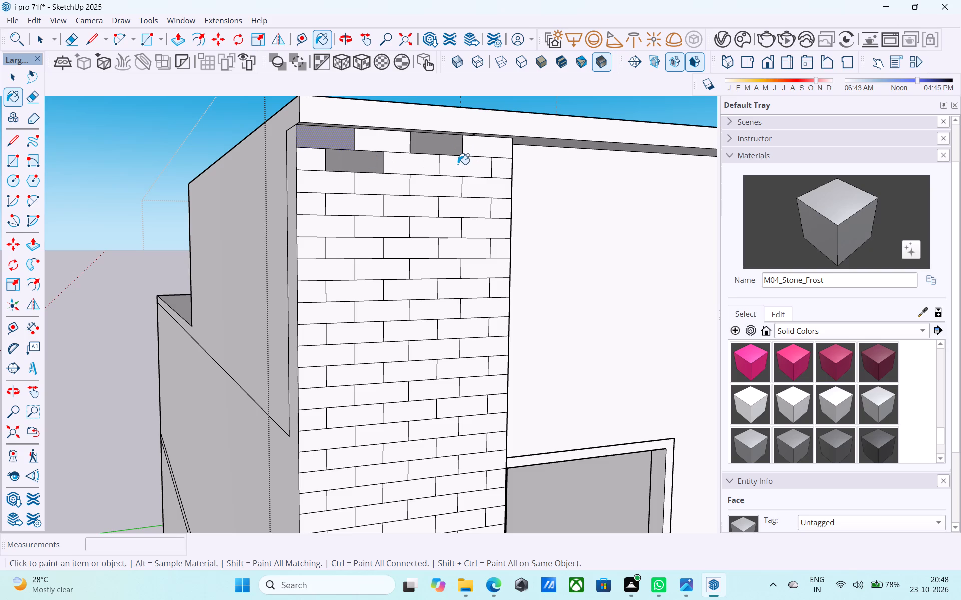
{"action": "left_click", "coordinate": [458, 164]}
{"action": "left_click", "coordinate": [339, 189]}
{"action": "left_click", "coordinate": [437, 189]}
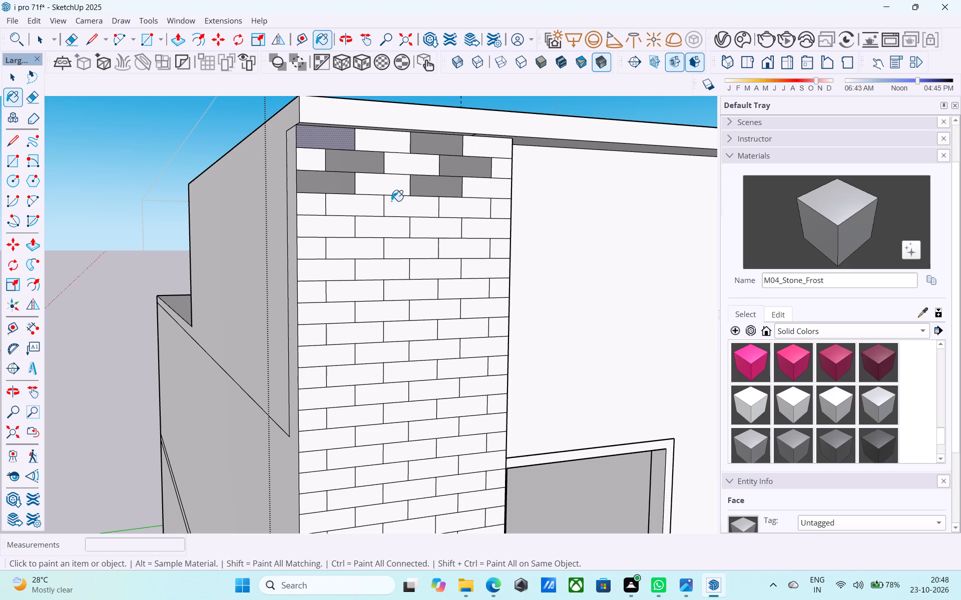
{"action": "left_click", "coordinate": [354, 213]}
{"action": "left_click", "coordinate": [461, 214]}
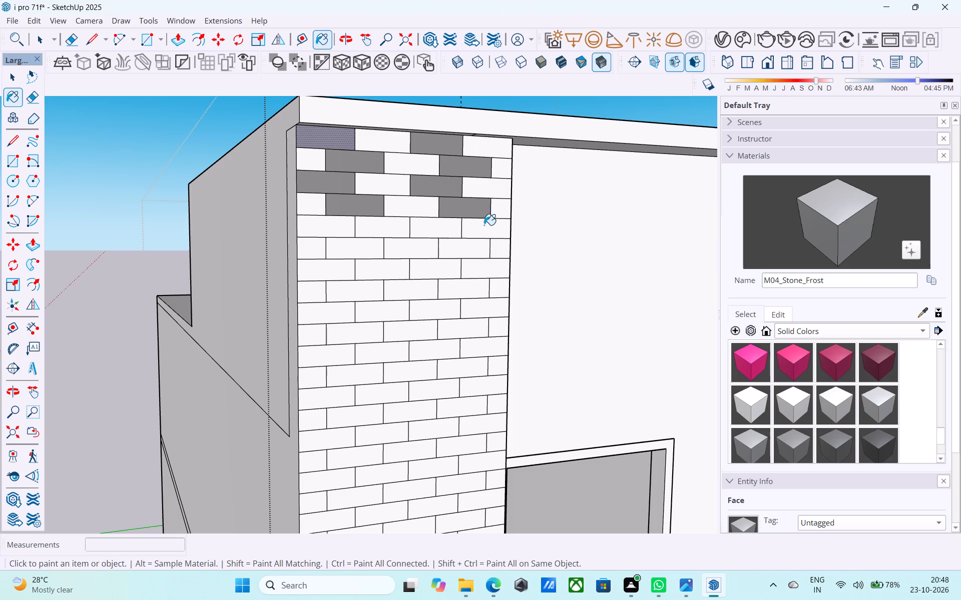
Paint alternating bricks in the pier's fifth to ninth rows with M04_Stone_Frost, including the half bricks at the edges.
{"action": "left_click", "coordinate": [484, 235]}
{"action": "left_click", "coordinate": [390, 235]}
{"action": "left_click", "coordinate": [315, 256]}
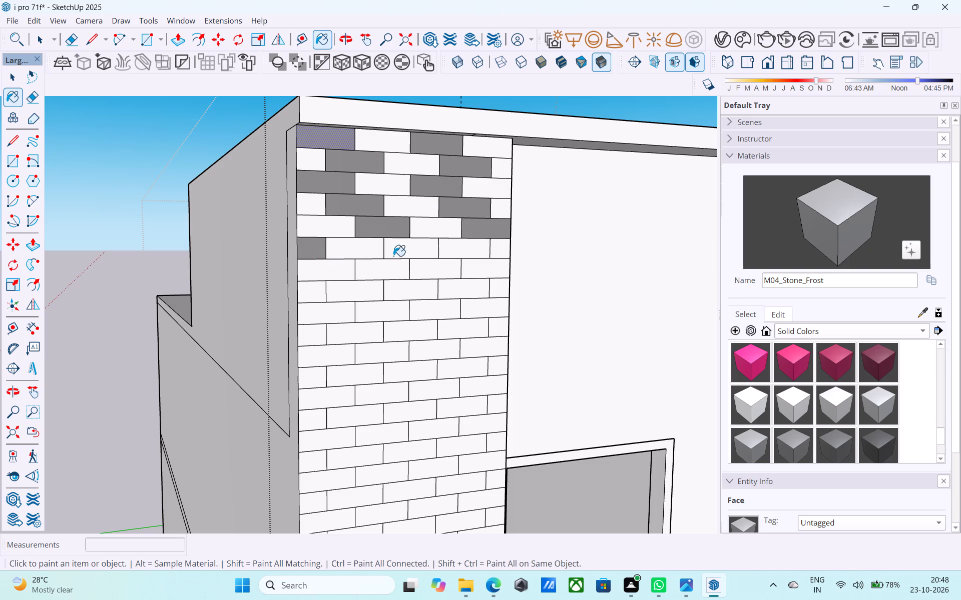
{"action": "left_click", "coordinate": [395, 256]}
{"action": "left_click", "coordinate": [498, 255]}
{"action": "left_click", "coordinate": [493, 275]}
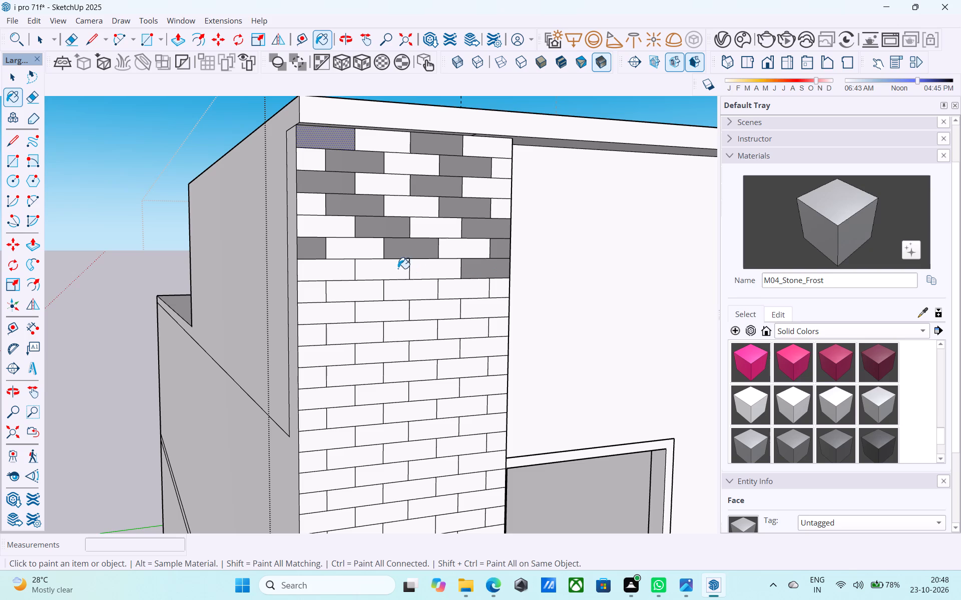
{"action": "left_click", "coordinate": [398, 268]}
{"action": "left_click", "coordinate": [319, 297]}
{"action": "left_click", "coordinate": [409, 289]}
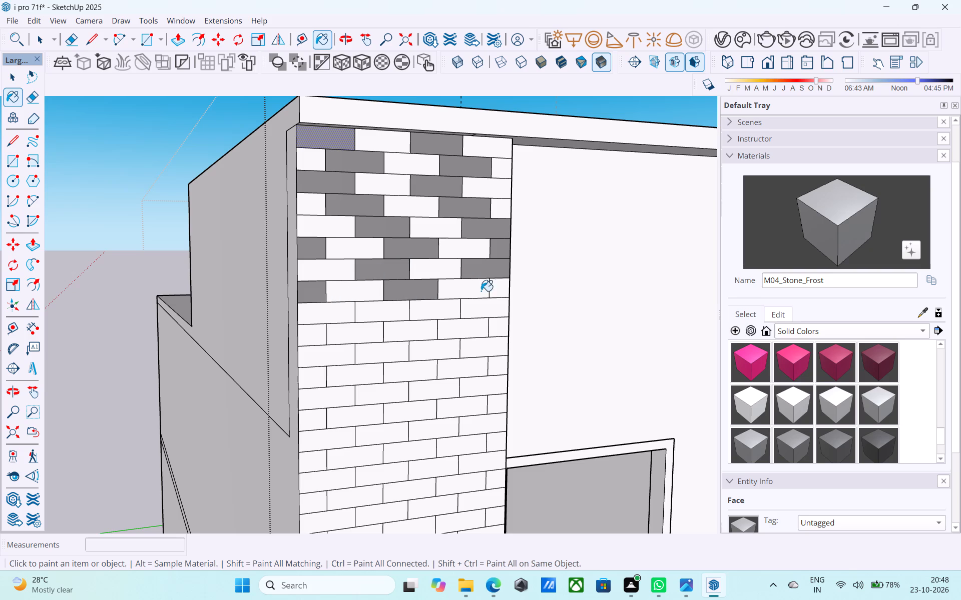
{"action": "left_click", "coordinate": [496, 291]}
{"action": "left_click", "coordinate": [390, 316]}
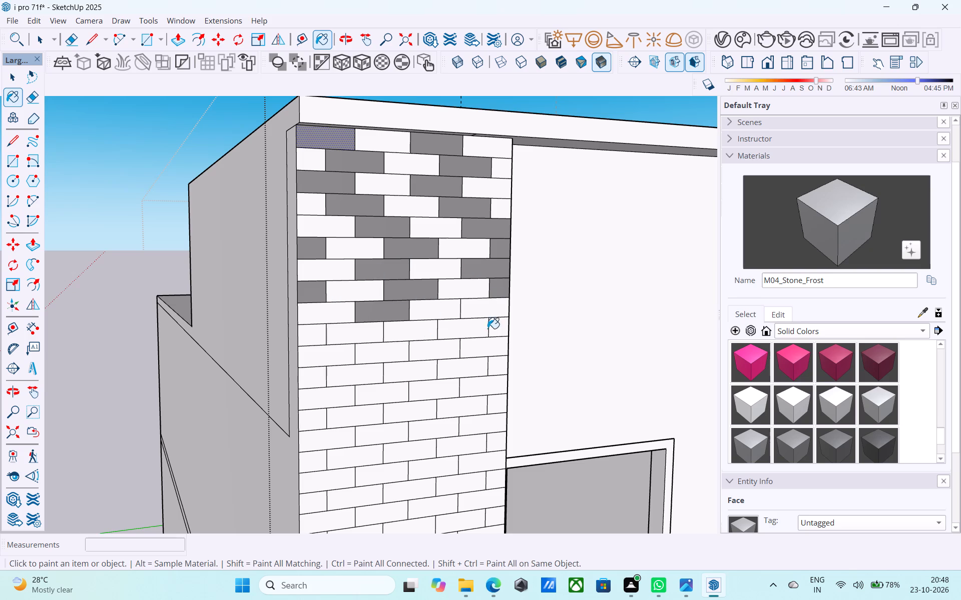
{"action": "left_click", "coordinate": [486, 312]}
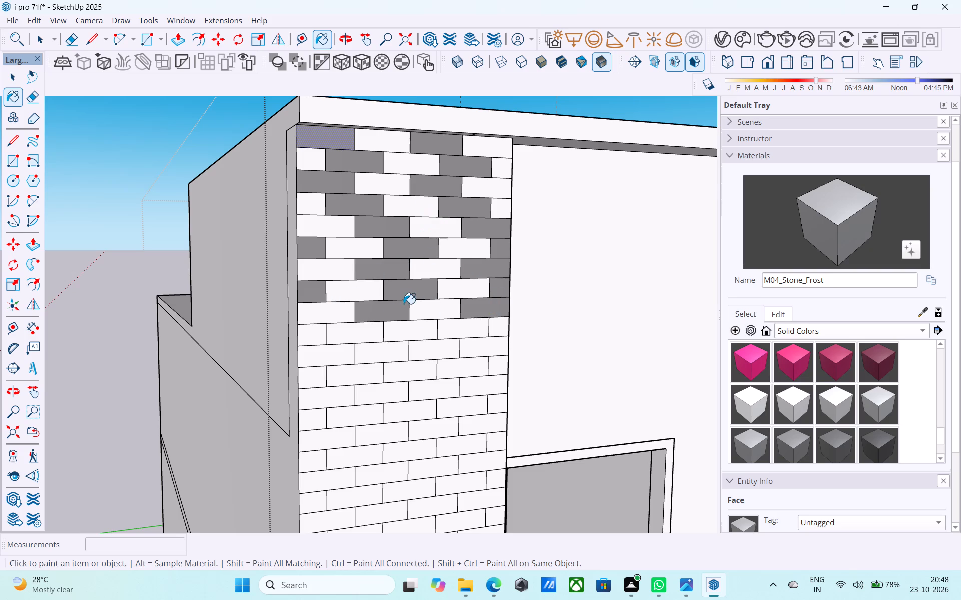
Paint scattered bricks in the tenth to thirteenth rows and three adjacent bricks in the fourteenth row with M04_Stone_Frost.
{"action": "scroll", "coordinate": [394, 301], "scroll_direction": "down", "scroll_amount": 6}
{"action": "middle_click_drag", "start_coordinate": [383, 297], "coordinate": [344, 293]}
{"action": "scroll", "coordinate": [350, 336], "scroll_direction": "up", "scroll_amount": 4}
{"action": "left_click", "coordinate": [308, 321]}
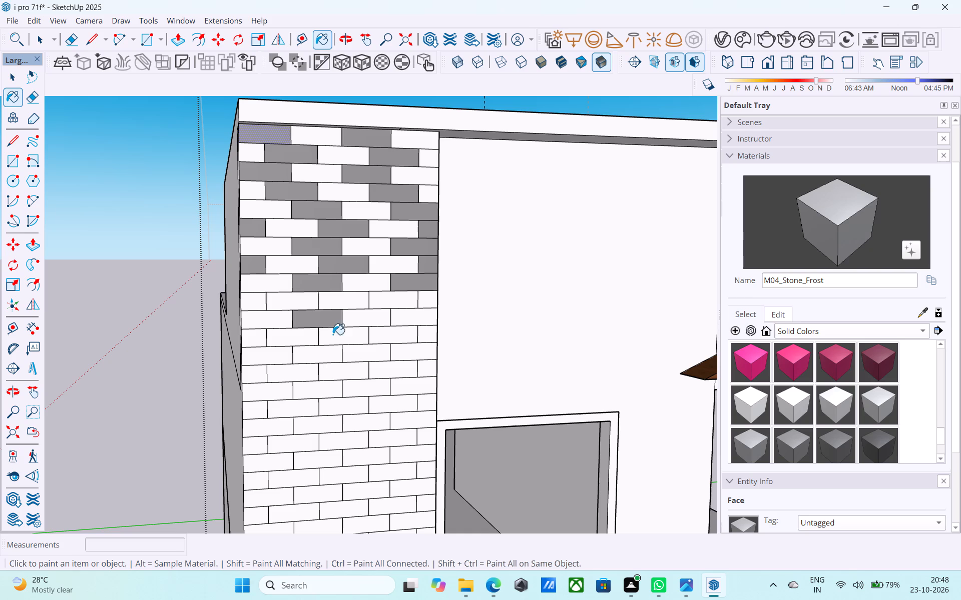
{"action": "left_click", "coordinate": [381, 338]}
{"action": "left_click", "coordinate": [357, 300]}
{"action": "left_click", "coordinate": [275, 353]}
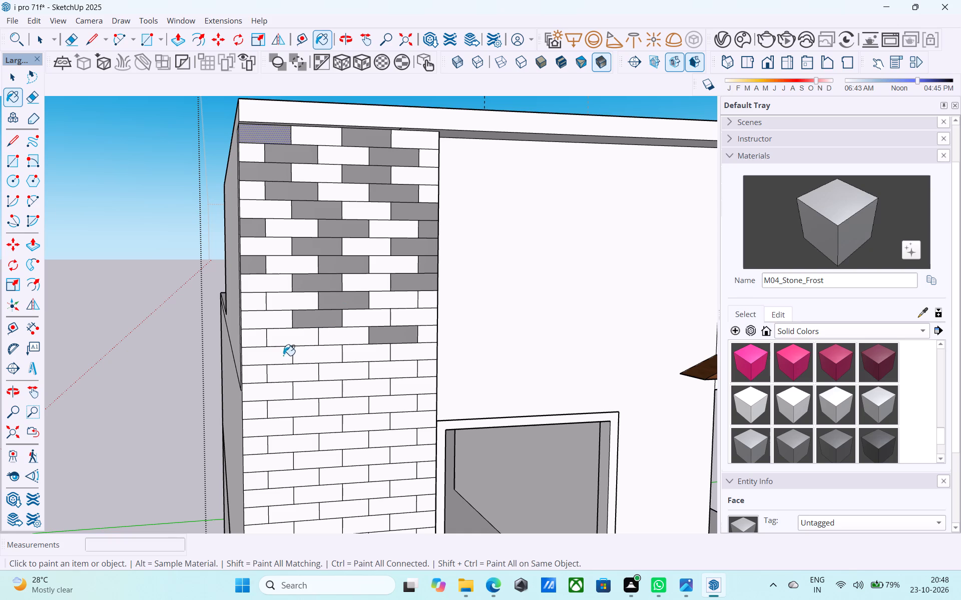
{"action": "left_click", "coordinate": [387, 379]}
{"action": "left_click", "coordinate": [381, 372]}
{"action": "left_click", "coordinate": [305, 373]}
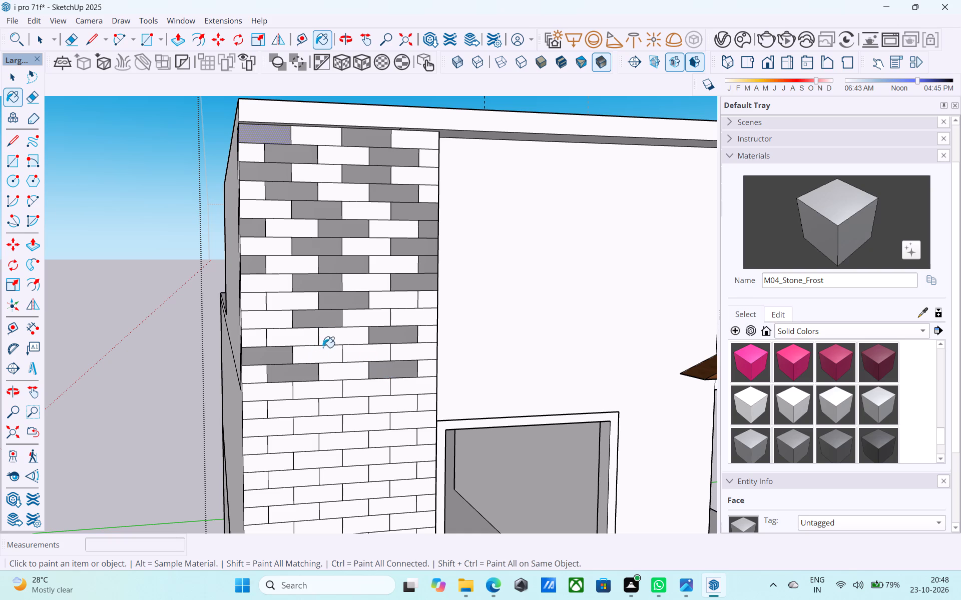
{"action": "scroll", "coordinate": [332, 359], "scroll_direction": "down", "scroll_amount": 4}
{"action": "scroll", "coordinate": [349, 370], "scroll_direction": "up", "scroll_amount": 4}
{"action": "left_click", "coordinate": [349, 370]}
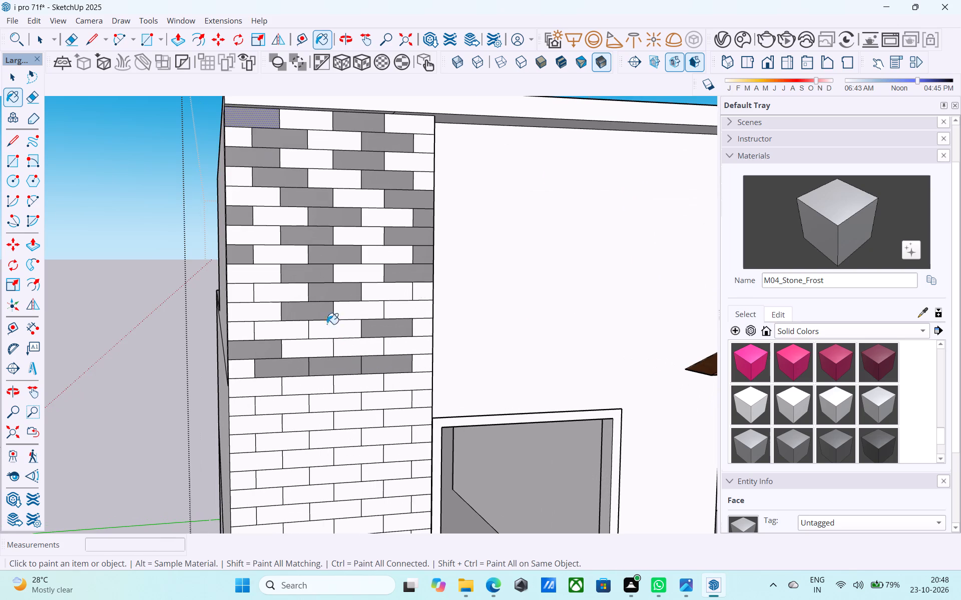
Fill the seventh row's remaining white bricks and add extra M04_Stone_Frost bricks in the tenth and thirteenth rows.
{"action": "left_click", "coordinate": [371, 240]}
{"action": "scroll", "coordinate": [342, 253], "scroll_direction": "down", "scroll_amount": 2}
{"action": "left_click", "coordinate": [279, 241]}
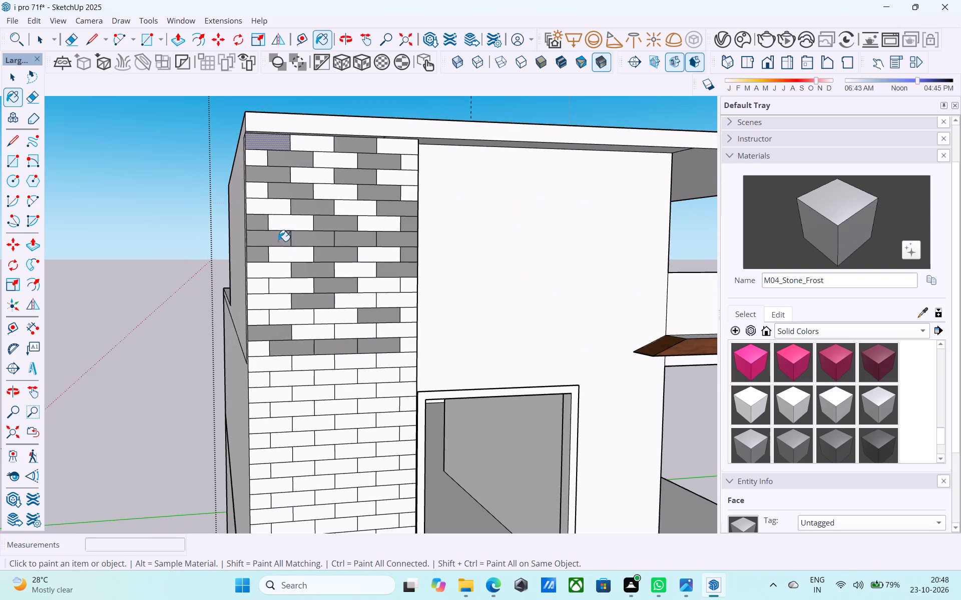
{"action": "scroll", "coordinate": [274, 259], "scroll_direction": "down", "scroll_amount": 5}
{"action": "middle_click_drag", "start_coordinate": [306, 318], "coordinate": [285, 316]}
{"action": "scroll", "coordinate": [290, 308], "scroll_direction": "up", "scroll_amount": 7}
{"action": "left_click", "coordinate": [292, 304]}
{"action": "scroll", "coordinate": [361, 292], "scroll_direction": "down", "scroll_amount": 4}
{"action": "scroll", "coordinate": [286, 270], "scroll_direction": "up", "scroll_amount": 3}
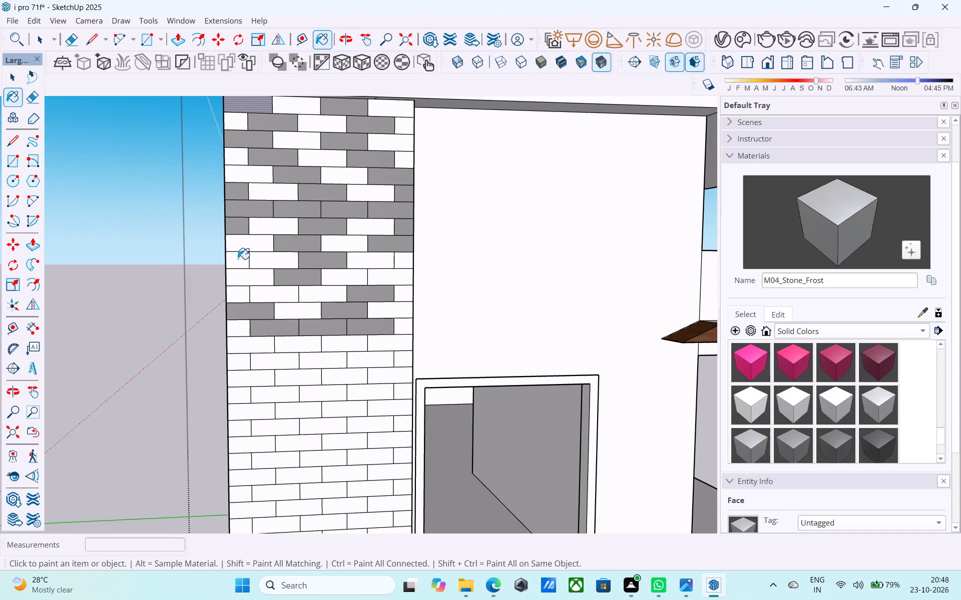
{"action": "left_click", "coordinate": [238, 259]}
{"action": "scroll", "coordinate": [246, 262], "scroll_direction": "down", "scroll_amount": 3}
{"action": "scroll", "coordinate": [339, 273], "scroll_direction": "up", "scroll_amount": 4}
{"action": "left_click", "coordinate": [371, 261]}
Paint scattered single and paired bricks with M04_Stone_Frost in the seven rows starting just above the upper window's top edge.
{"action": "scroll", "coordinate": [325, 261], "scroll_direction": "down", "scroll_amount": 5}
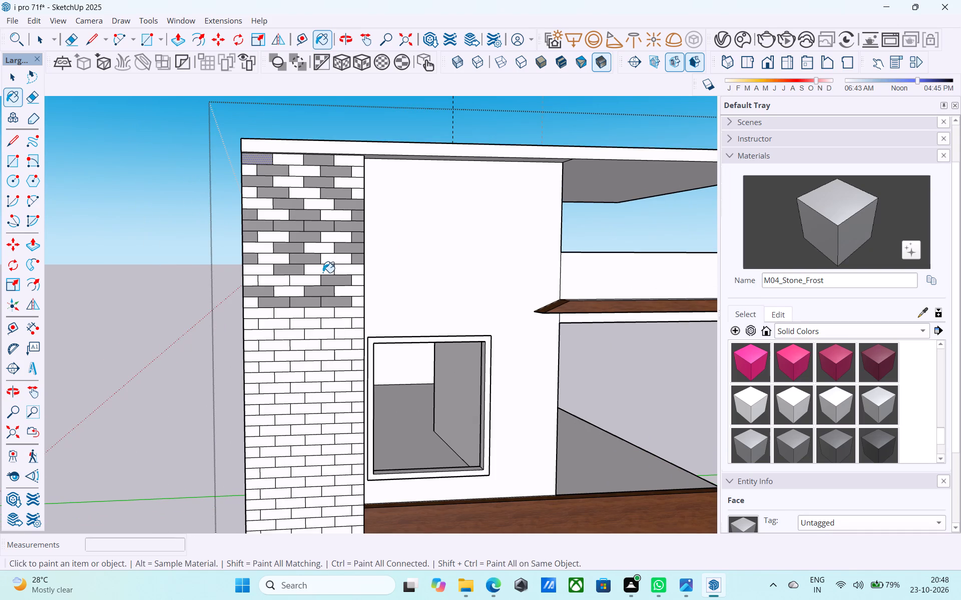
{"action": "scroll", "coordinate": [323, 273], "scroll_direction": "down", "scroll_amount": 4}
{"action": "scroll", "coordinate": [323, 317], "scroll_direction": "up", "scroll_amount": 8}
{"action": "left_click", "coordinate": [252, 317]}
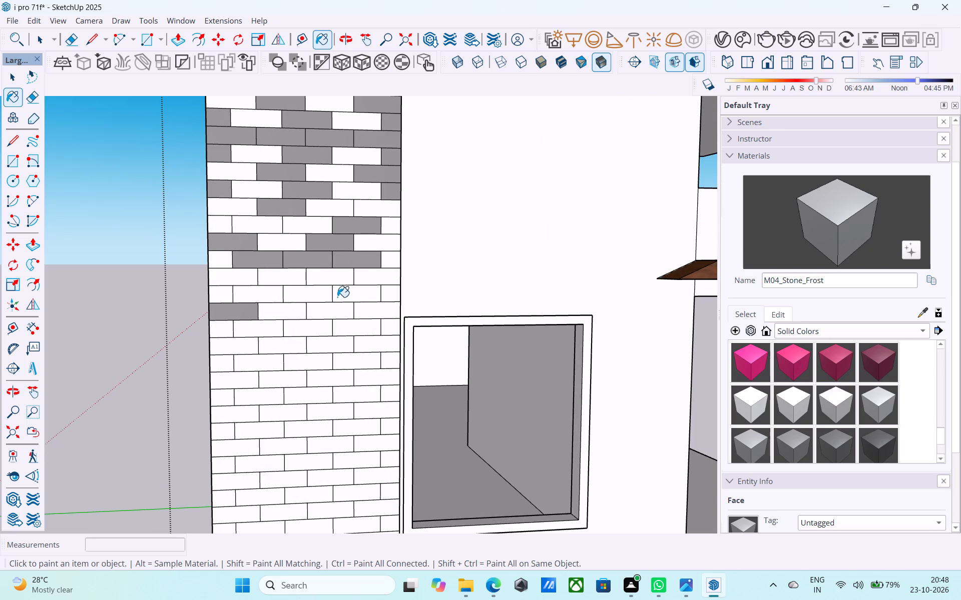
{"action": "left_click", "coordinate": [337, 296]}
{"action": "left_click", "coordinate": [313, 297]}
{"action": "left_click", "coordinate": [309, 333]}
{"action": "left_click", "coordinate": [299, 346]}
{"action": "left_click", "coordinate": [244, 350]}
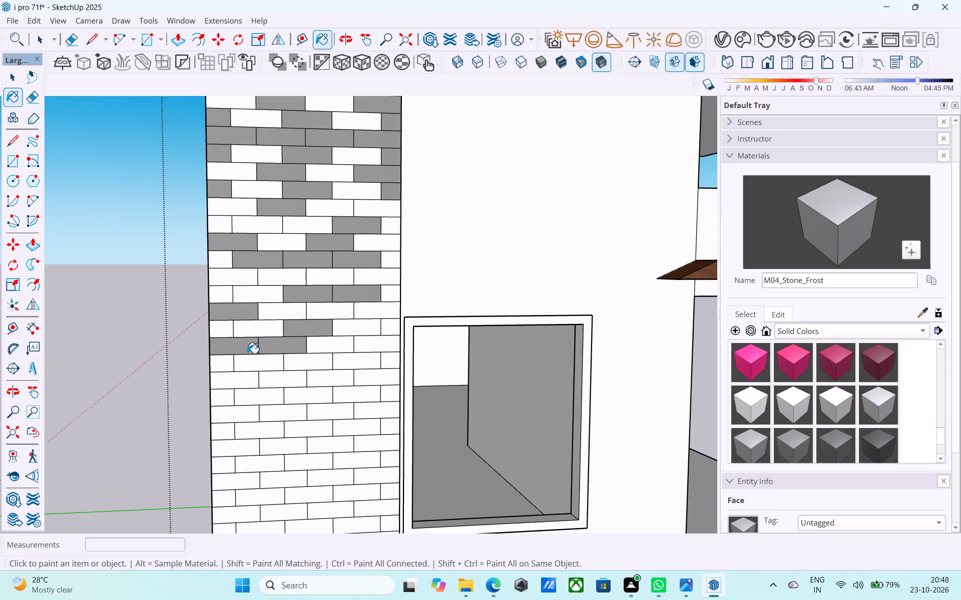
{"action": "left_click", "coordinate": [266, 368]}
{"action": "left_click", "coordinate": [367, 370]}
{"action": "left_click", "coordinate": [369, 334]}
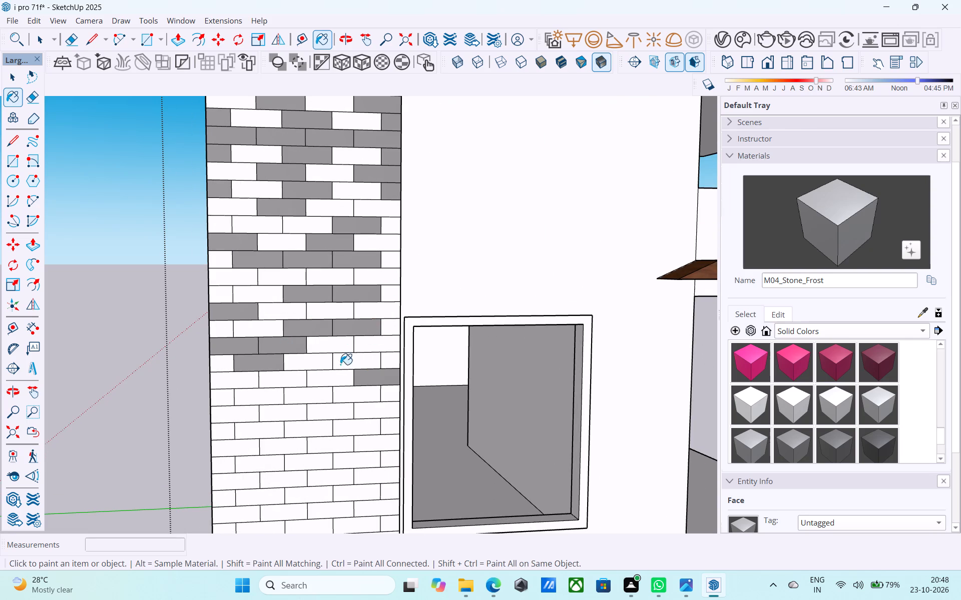
{"action": "left_click", "coordinate": [307, 391]}
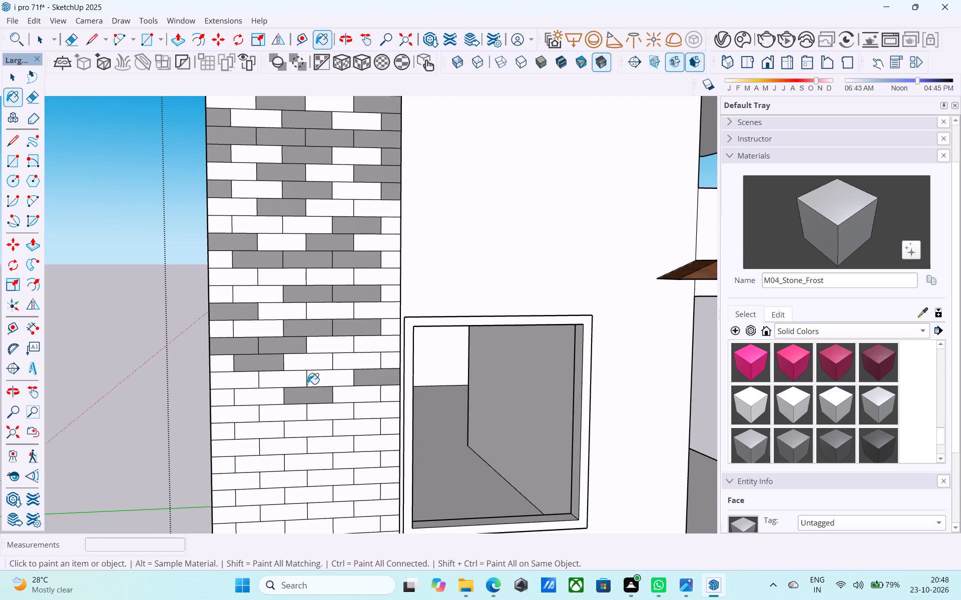
Paint two bricks in each of the next four unpainted pier rows beside the upper window with M04_Stone_Frost.
{"action": "middle_click_drag", "start_coordinate": [306, 384], "coordinate": [331, 284]}
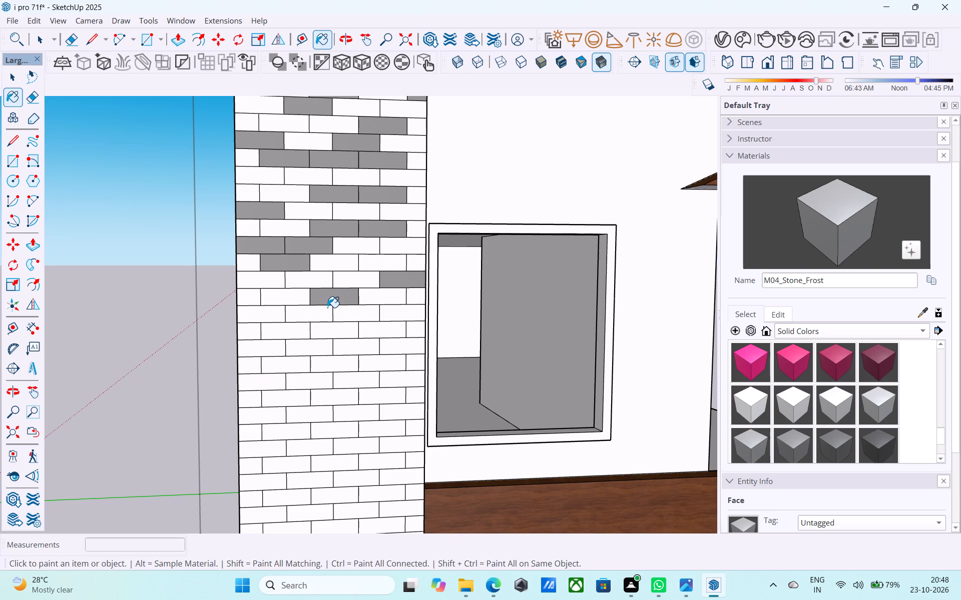
{"action": "scroll", "coordinate": [327, 307], "scroll_direction": "up", "scroll_amount": 2}
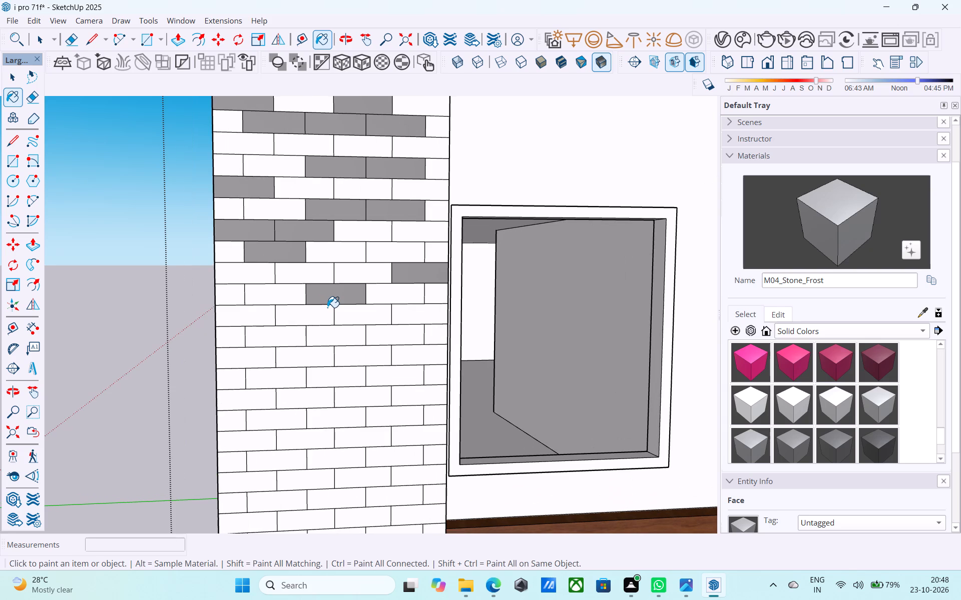
{"action": "left_click", "coordinate": [267, 322]}
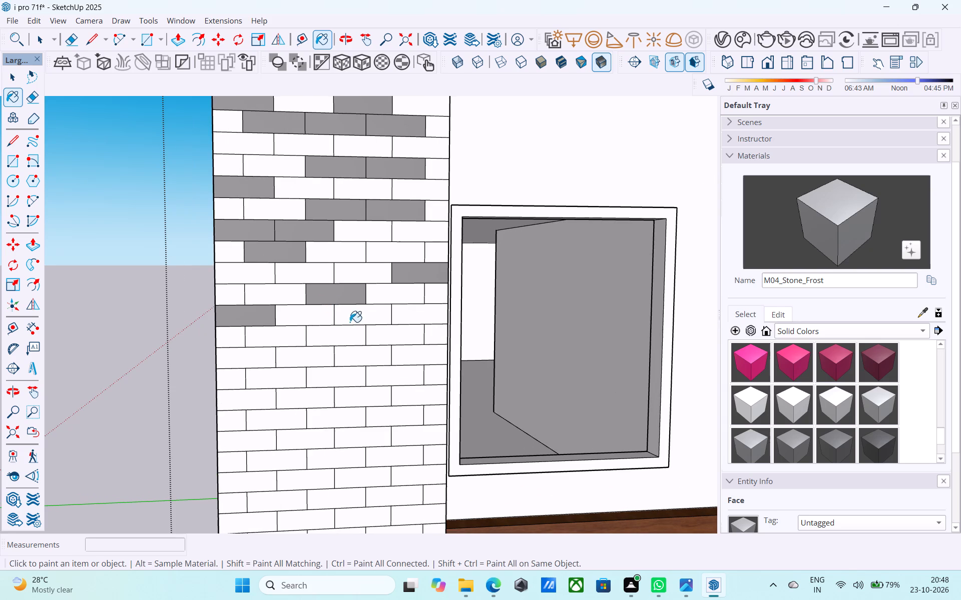
{"action": "left_click", "coordinate": [350, 321]}
{"action": "left_click", "coordinate": [430, 341]}
{"action": "left_click", "coordinate": [270, 341]}
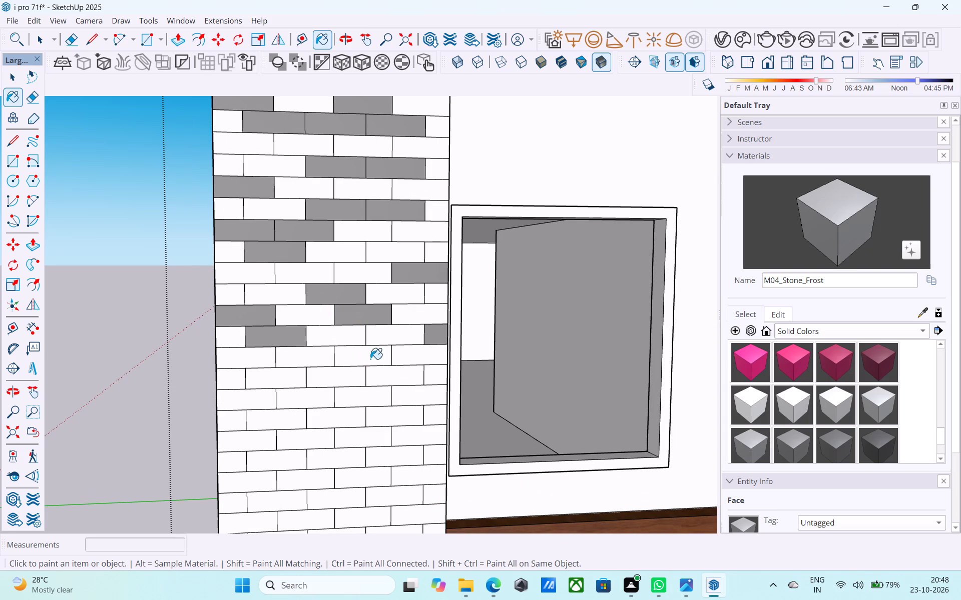
{"action": "left_click", "coordinate": [370, 359]}
{"action": "left_click", "coordinate": [265, 357]}
{"action": "left_click", "coordinate": [420, 374]}
{"action": "left_click", "coordinate": [295, 378]}
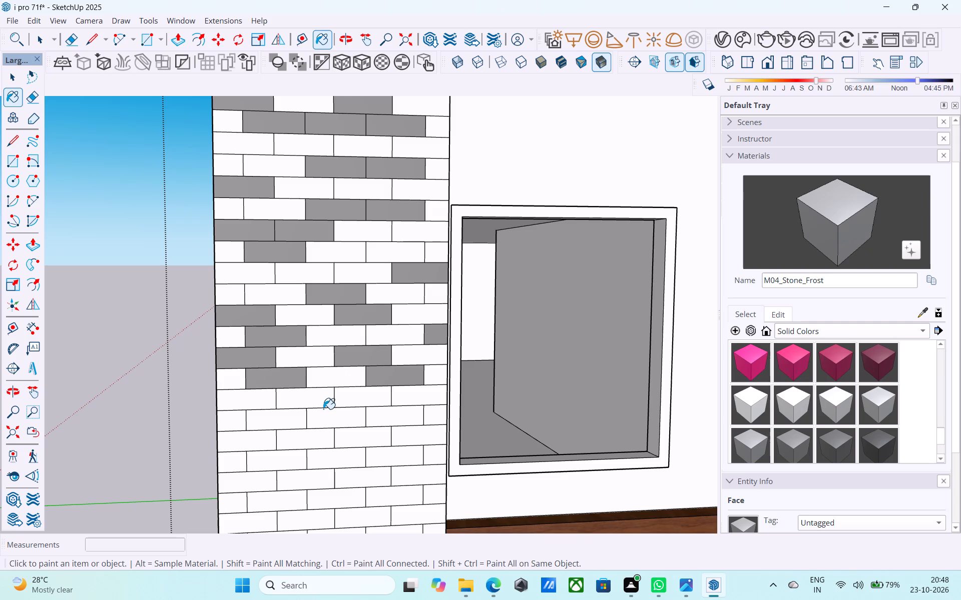
Paint scattered M04_Stone_Frost bricks in the next four rows beside the window's lower part, plus a half brick at the pier's edge higher up.
{"action": "left_click", "coordinate": [323, 403]}
{"action": "left_click", "coordinate": [396, 420]}
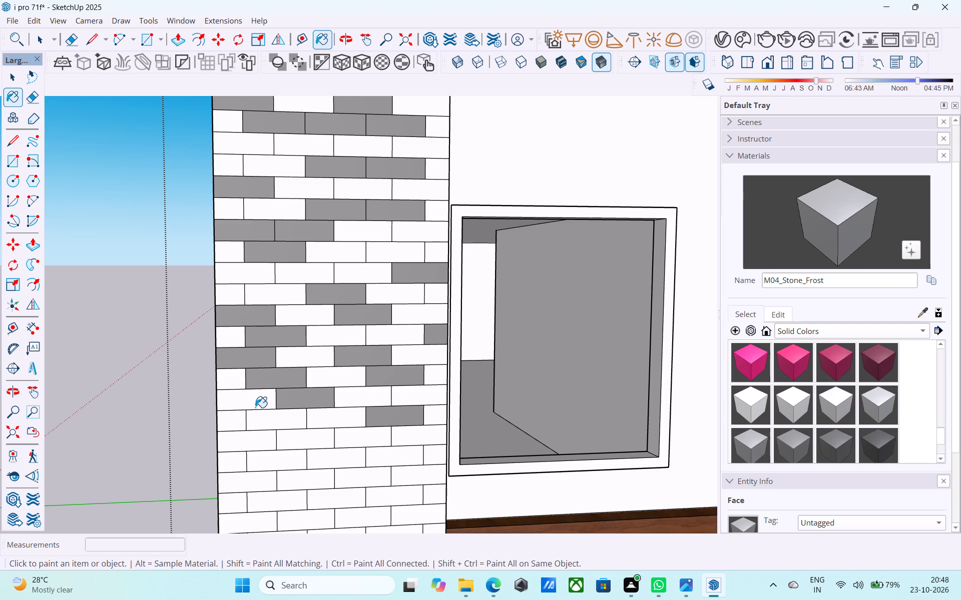
{"action": "left_click", "coordinate": [244, 415]}
{"action": "left_click", "coordinate": [288, 437]}
{"action": "left_click", "coordinate": [244, 457]}
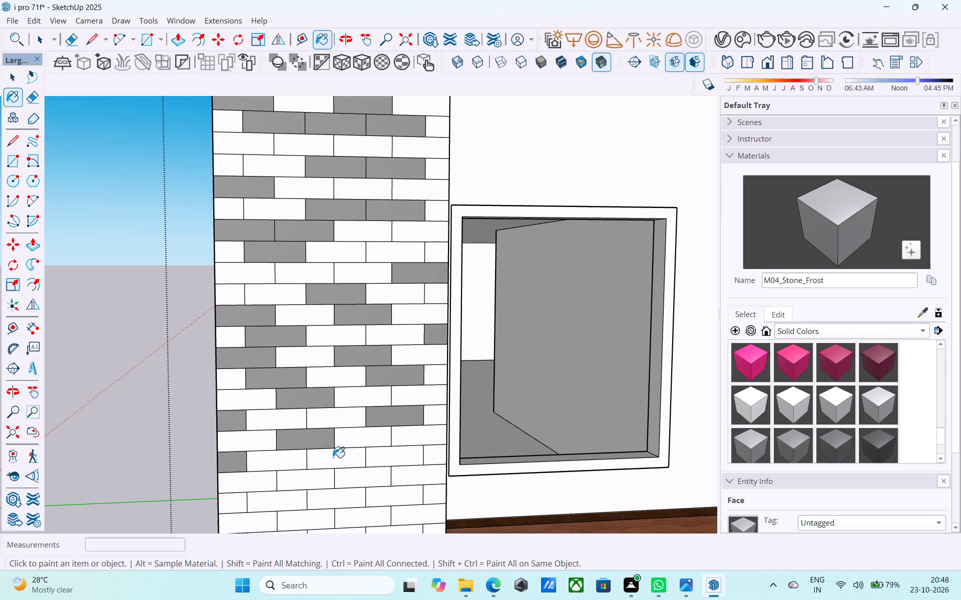
{"action": "left_click", "coordinate": [347, 458]}
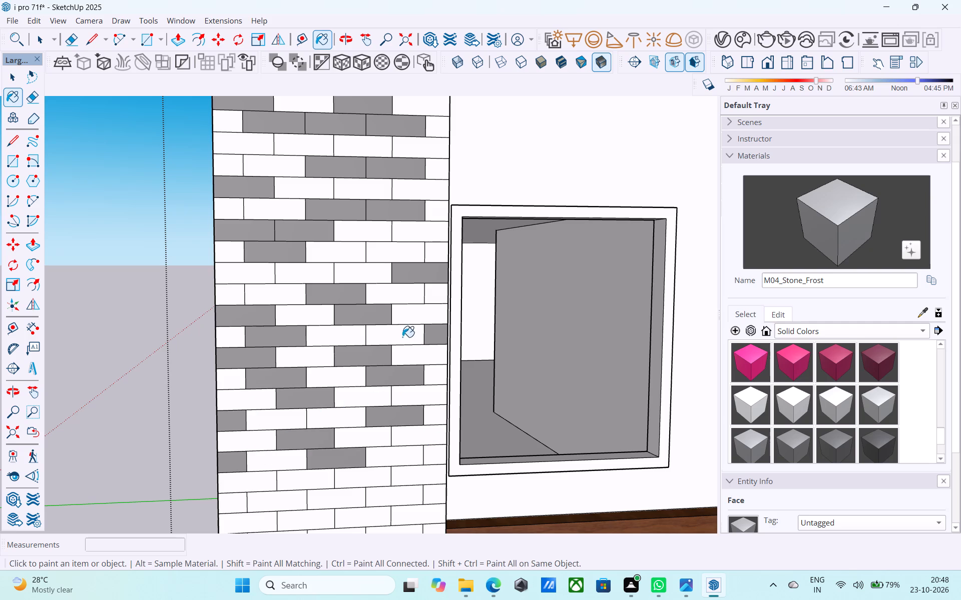
{"action": "middle_click_drag", "start_coordinate": [401, 336], "coordinate": [370, 288]}
{"action": "left_click", "coordinate": [403, 249]}
Paint scattered bricks and edge half bricks with M04_Stone_Frost in the five rows starting just below the upper window's bottom edge.
{"action": "middle_click_drag", "start_coordinate": [346, 398], "coordinate": [364, 286]}
{"action": "left_click", "coordinate": [314, 345]}
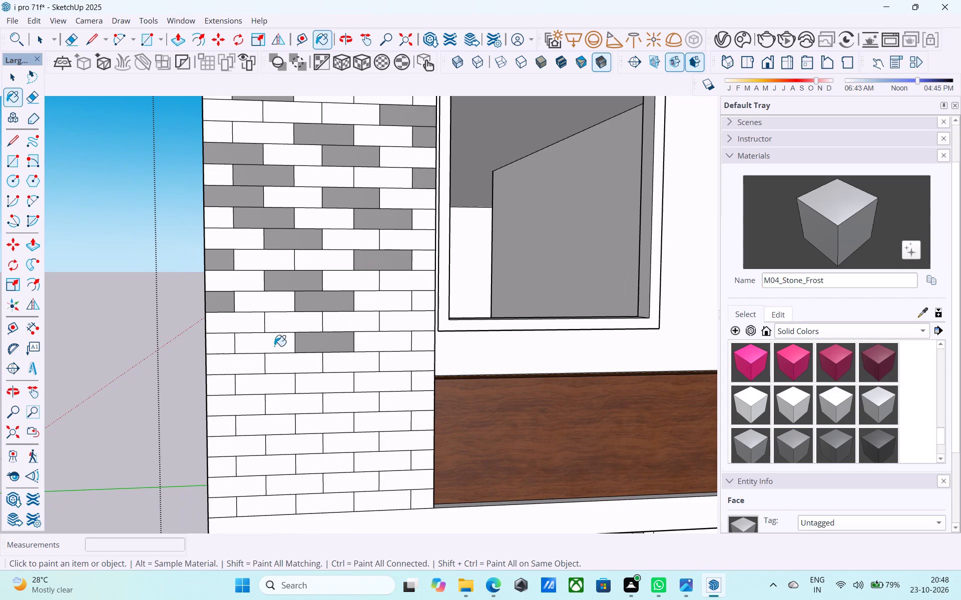
{"action": "left_click", "coordinate": [228, 346]}
{"action": "left_click", "coordinate": [415, 345]}
{"action": "left_click", "coordinate": [369, 363]}
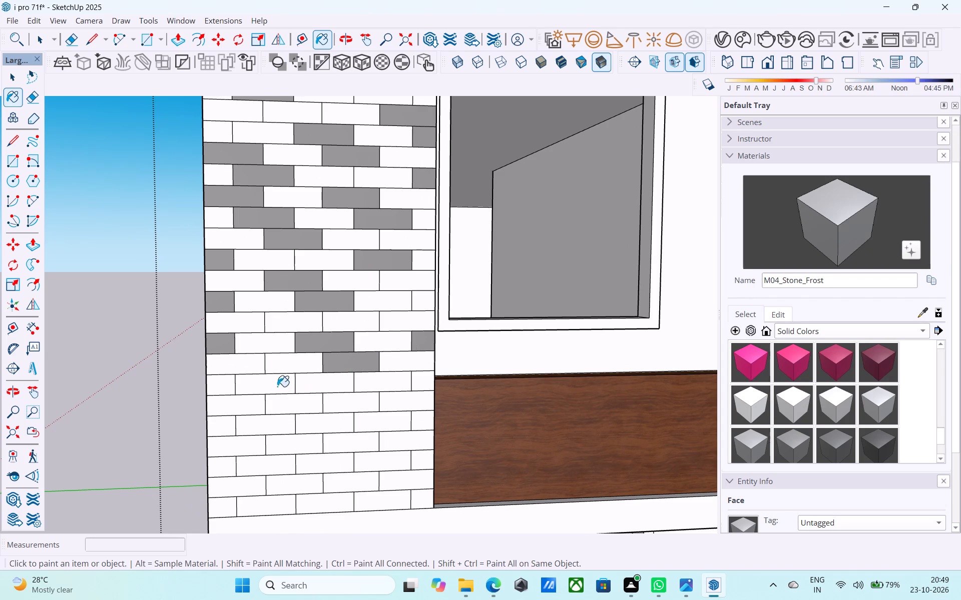
{"action": "left_click", "coordinate": [277, 386]}
{"action": "left_click", "coordinate": [219, 407]}
{"action": "left_click", "coordinate": [332, 408]}
{"action": "left_click", "coordinate": [428, 382]}
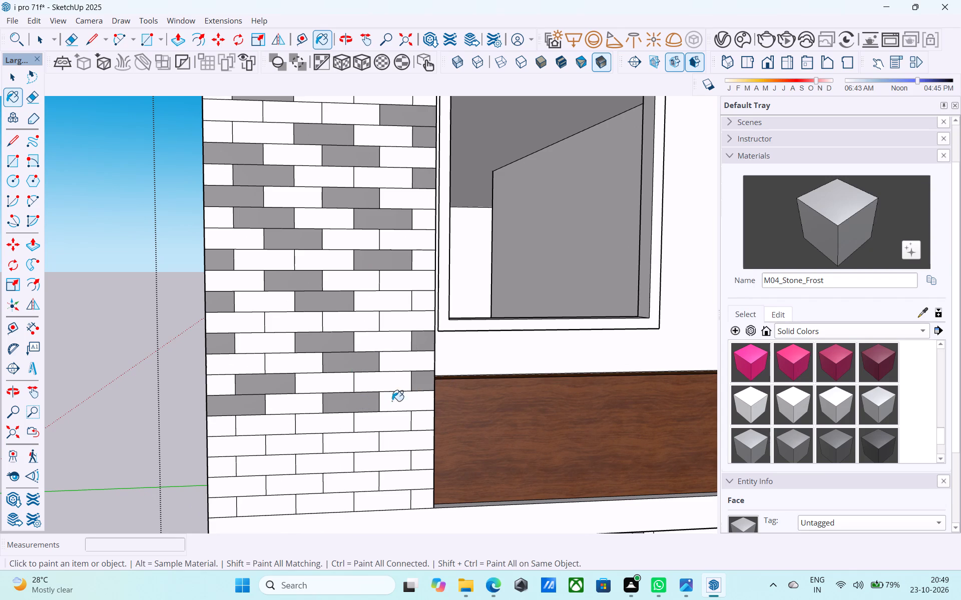
{"action": "left_click", "coordinate": [332, 425]}
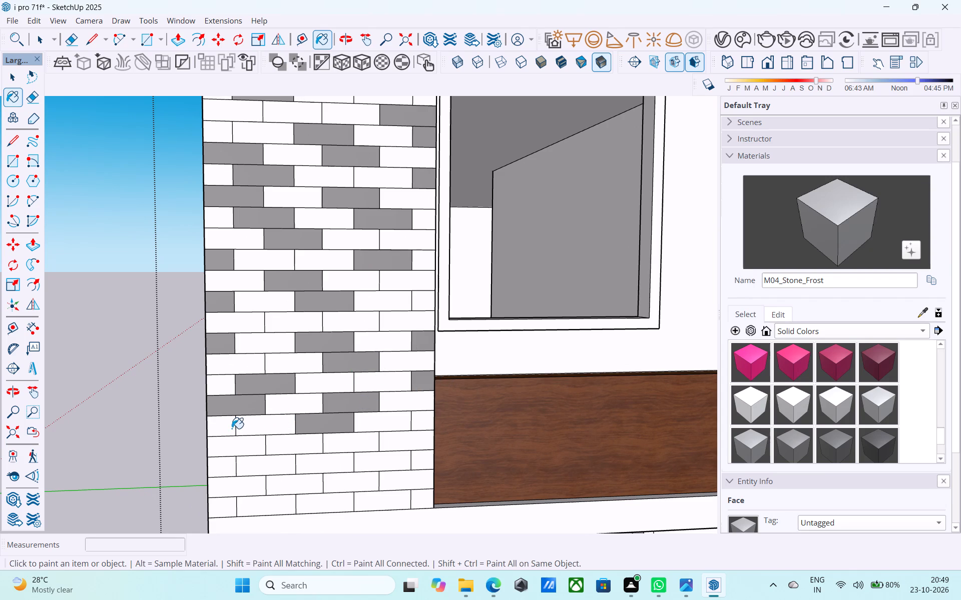
{"action": "left_click", "coordinate": [231, 428]}
{"action": "left_click", "coordinate": [364, 381]}
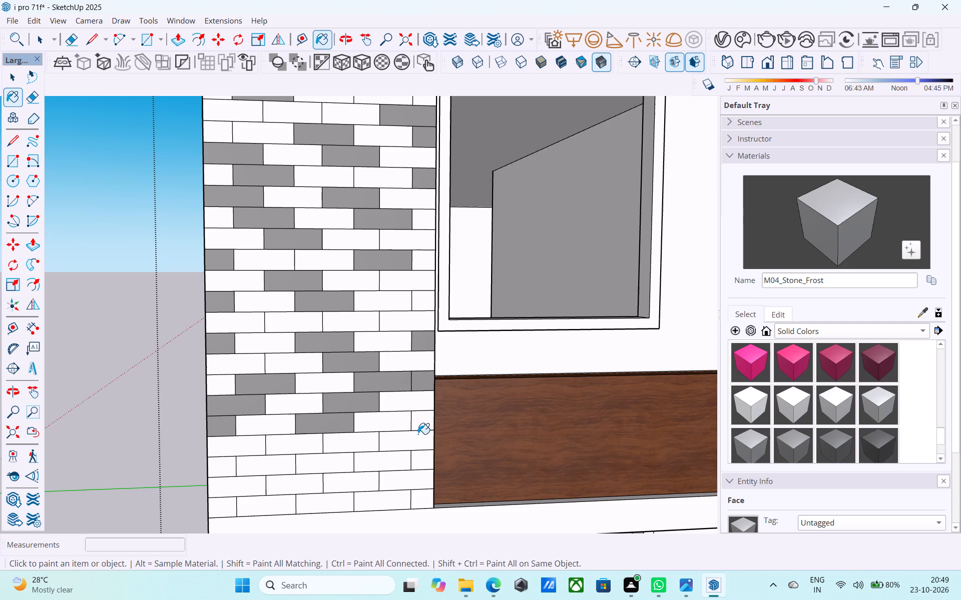
Paint alternating bricks in the pier's last four rows above the white band with M04_Stone_Frost, including half bricks at the edges.
{"action": "left_click", "coordinate": [418, 434]}
{"action": "left_click", "coordinate": [301, 446]}
{"action": "left_click", "coordinate": [257, 471]}
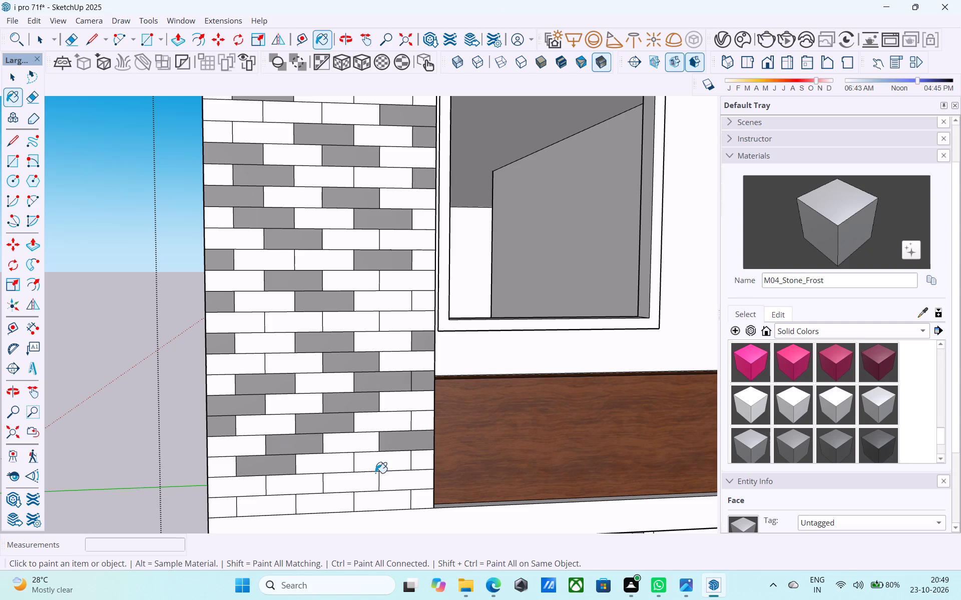
{"action": "left_click", "coordinate": [376, 470]}
{"action": "left_click_drag", "start_coordinate": [408, 482], "coordinate": [404, 482]}
{"action": "left_click", "coordinate": [303, 483]}
{"action": "middle_click_drag", "start_coordinate": [309, 475], "coordinate": [301, 331], "text": "shift"}
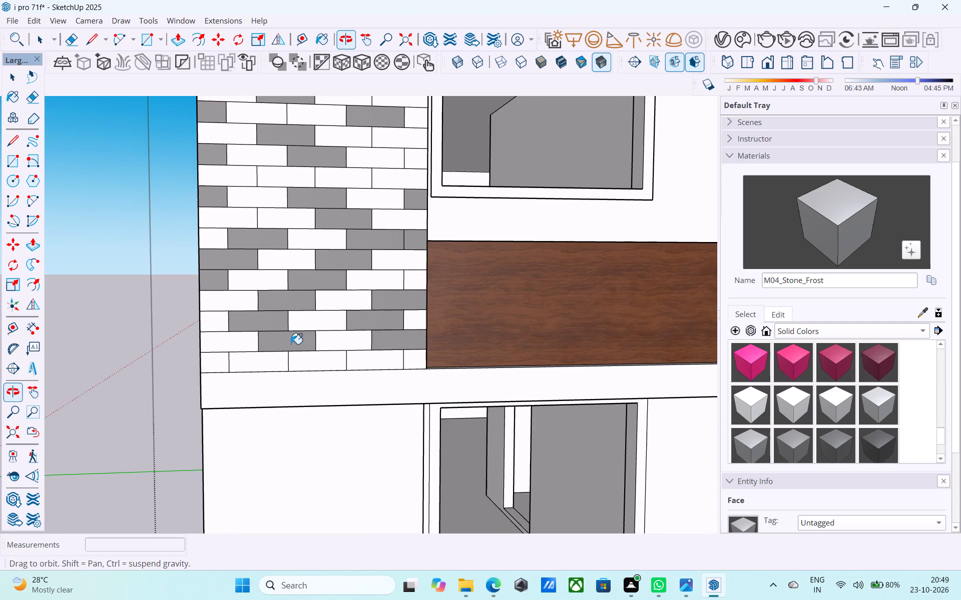
{"action": "left_click", "coordinate": [220, 360]}
{"action": "left_click", "coordinate": [316, 358]}
{"action": "left_click", "coordinate": [416, 360]}
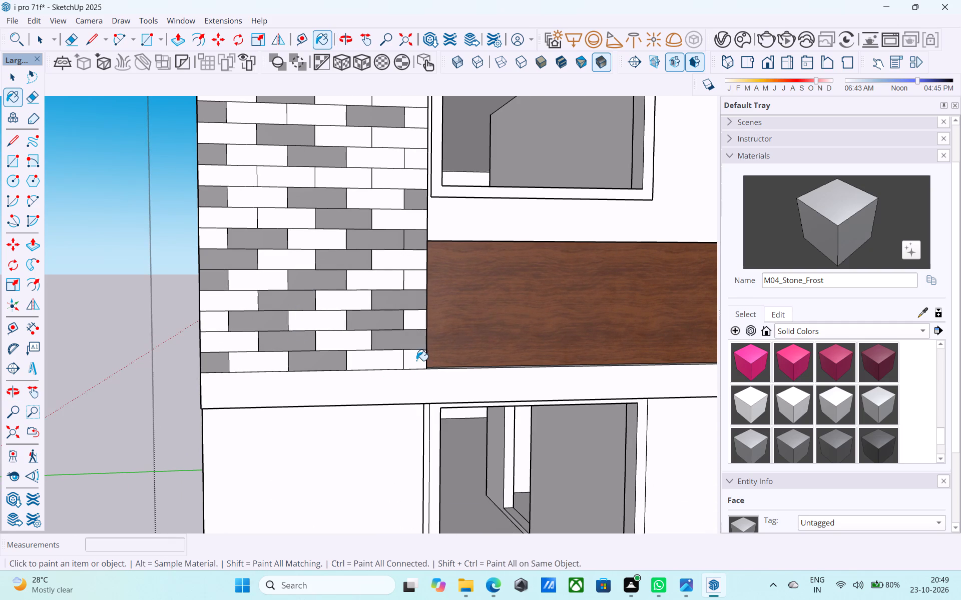
Fill remaining gaps higher on the pier with extra M04_Stone_Frost bricks, mainly along its two edges above and beside the upper window.
{"action": "scroll", "coordinate": [403, 355], "scroll_direction": "down", "scroll_amount": 4}
{"action": "middle_click_drag", "start_coordinate": [402, 355], "coordinate": [370, 473]}
{"action": "scroll", "coordinate": [364, 415], "scroll_direction": "up", "scroll_amount": 5}
{"action": "left_click", "coordinate": [387, 328]}
{"action": "scroll", "coordinate": [374, 324], "scroll_direction": "down", "scroll_amount": 3}
{"action": "middle_click_drag", "start_coordinate": [371, 336], "coordinate": [369, 434]}
{"action": "scroll", "coordinate": [375, 380], "scroll_direction": "down", "scroll_amount": 12}
{"action": "middle_click_drag", "start_coordinate": [365, 347], "coordinate": [354, 388]}
{"action": "scroll", "coordinate": [360, 354], "scroll_direction": "up", "scroll_amount": 10}
{"action": "left_click", "coordinate": [366, 311]}
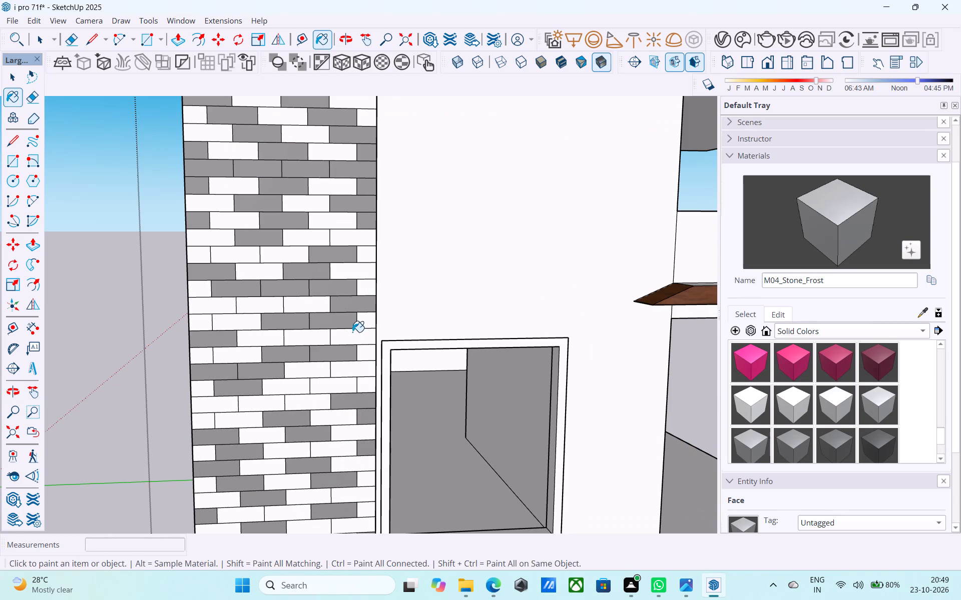
{"action": "left_click", "coordinate": [213, 307]}
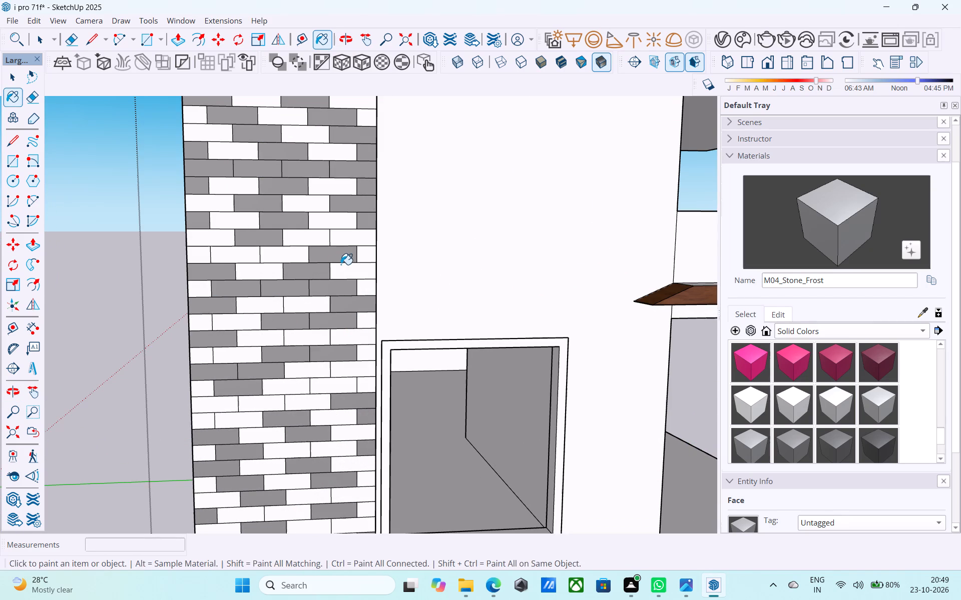
{"action": "scroll", "coordinate": [341, 264], "scroll_direction": "down", "scroll_amount": 3}
{"action": "middle_click_drag", "start_coordinate": [341, 267], "coordinate": [332, 318]}
{"action": "scroll", "coordinate": [332, 318], "scroll_direction": "up", "scroll_amount": 5}
{"action": "left_click", "coordinate": [331, 302]}
{"action": "scroll", "coordinate": [332, 303], "scroll_direction": "down", "scroll_amount": 5}
{"action": "middle_click_drag", "start_coordinate": [340, 318], "coordinate": [327, 305], "text": "shift"}
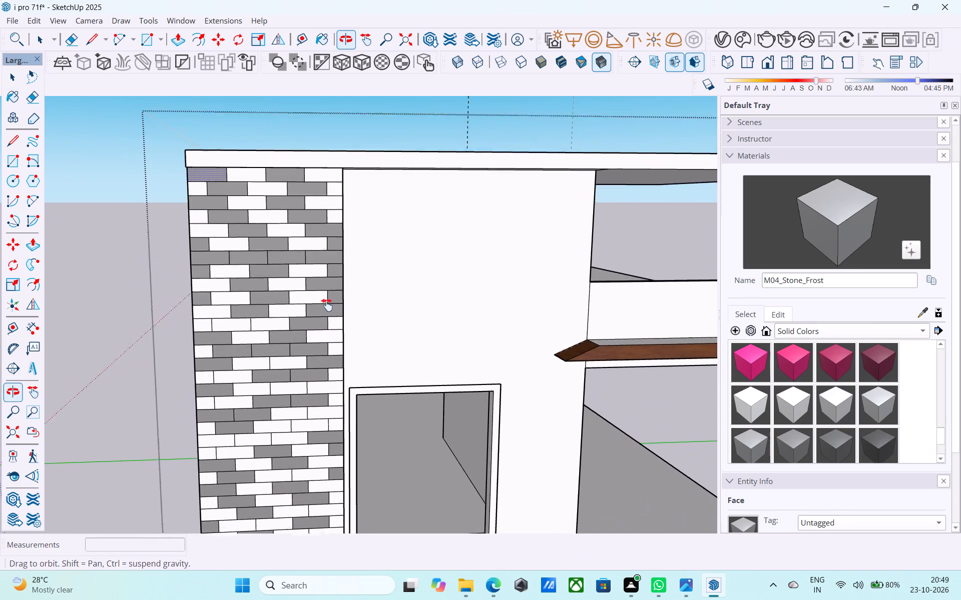
{"action": "middle_click_drag", "start_coordinate": [327, 305], "coordinate": [326, 285], "text": "shift"}
{"action": "scroll", "coordinate": [328, 364], "scroll_direction": "up", "scroll_amount": 5}
{"action": "left_click", "coordinate": [318, 394]}
{"action": "scroll", "coordinate": [318, 394], "scroll_direction": "down", "scroll_amount": 5}
{"action": "middle_click_drag", "start_coordinate": [318, 394], "coordinate": [380, 328], "text": "shift"}
{"action": "scroll", "coordinate": [373, 332], "scroll_direction": "down", "scroll_amount": 2}
{"action": "middle_click_drag", "start_coordinate": [368, 334], "coordinate": [357, 364], "text": "shift"}
{"action": "scroll", "coordinate": [326, 353], "scroll_direction": "up", "scroll_amount": 3}
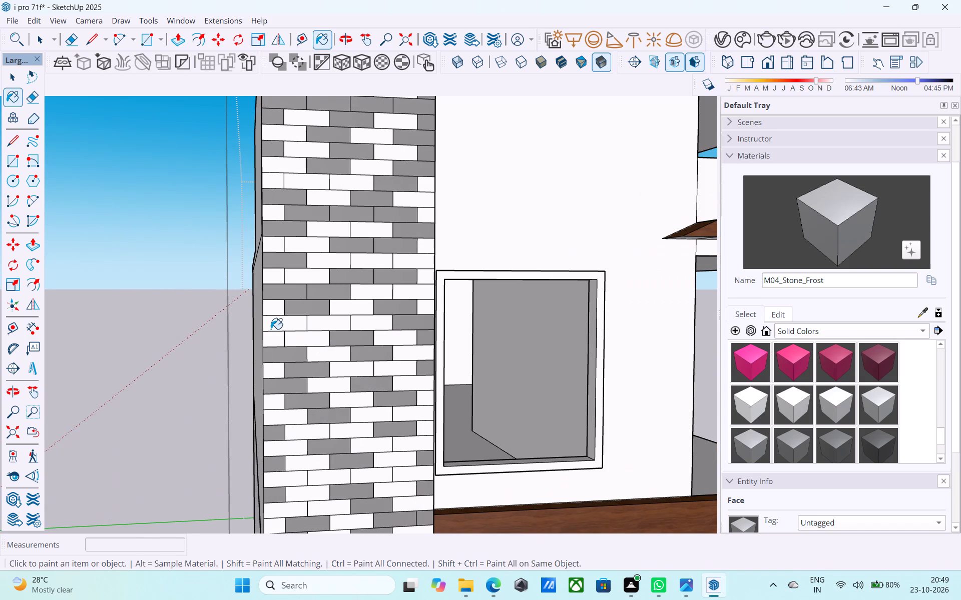
{"action": "left_click", "coordinate": [271, 329]}
Save the model with the finished brick pattern.
{"action": "scroll", "coordinate": [277, 340], "scroll_direction": "down", "scroll_amount": 4}
{"action": "middle_click_drag", "start_coordinate": [277, 341], "coordinate": [250, 358], "text": "shift"}
{"action": "scroll", "coordinate": [246, 349], "scroll_direction": "down", "scroll_amount": 6}
{"action": "middle_click_drag", "start_coordinate": [277, 341], "coordinate": [257, 328]}
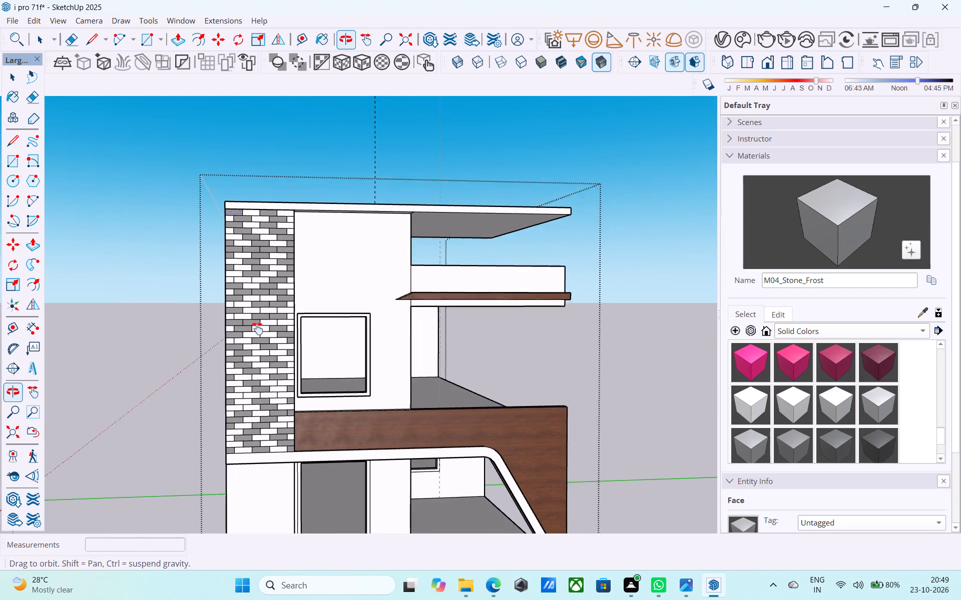
{"action": "middle_click_drag", "start_coordinate": [257, 328], "coordinate": [265, 333]}
{"action": "key", "text": "ctrl+s"}
{"action": "key", "text": "space"}
Examine the painted pier and the whole facade from the front, the side and below.
{"action": "scroll", "coordinate": [263, 325], "scroll_direction": "down", "scroll_amount": 5}
{"action": "middle_click_drag", "start_coordinate": [263, 328], "coordinate": [270, 350]}
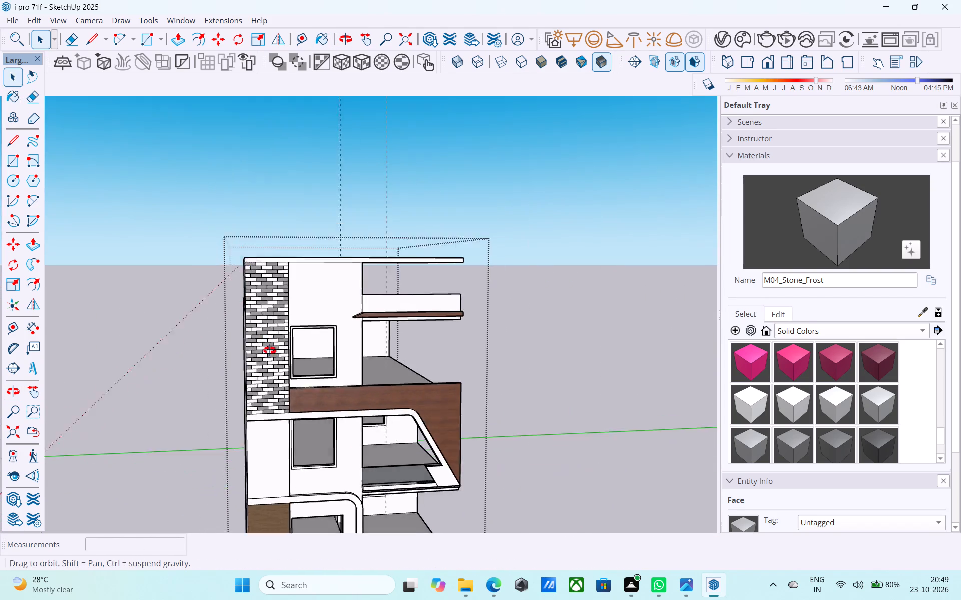
{"action": "middle_click_drag", "start_coordinate": [270, 350], "coordinate": [334, 348]}
{"action": "scroll", "coordinate": [281, 365], "scroll_direction": "up", "scroll_amount": 5}
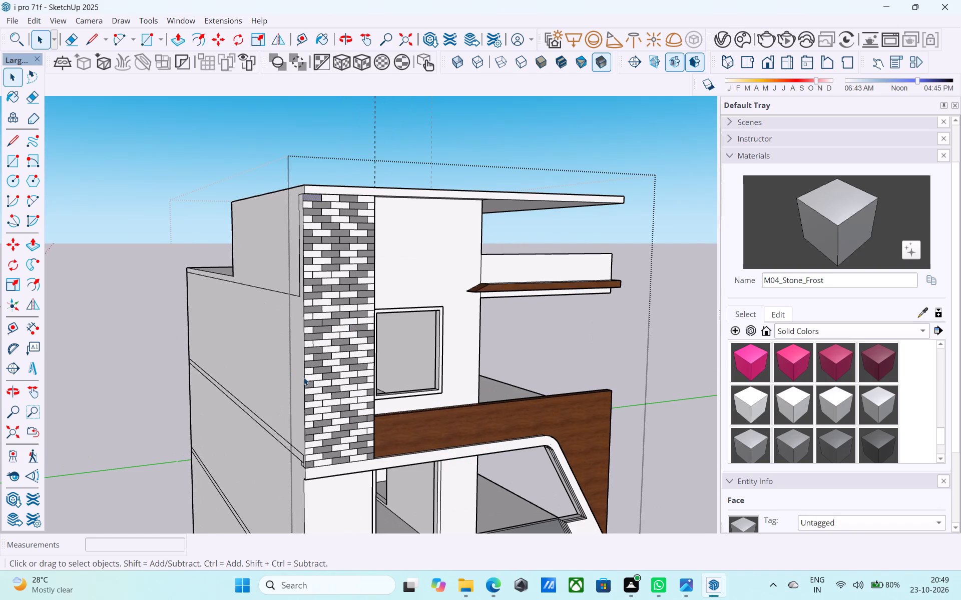
{"action": "middle_click_drag", "start_coordinate": [349, 389], "coordinate": [313, 371]}
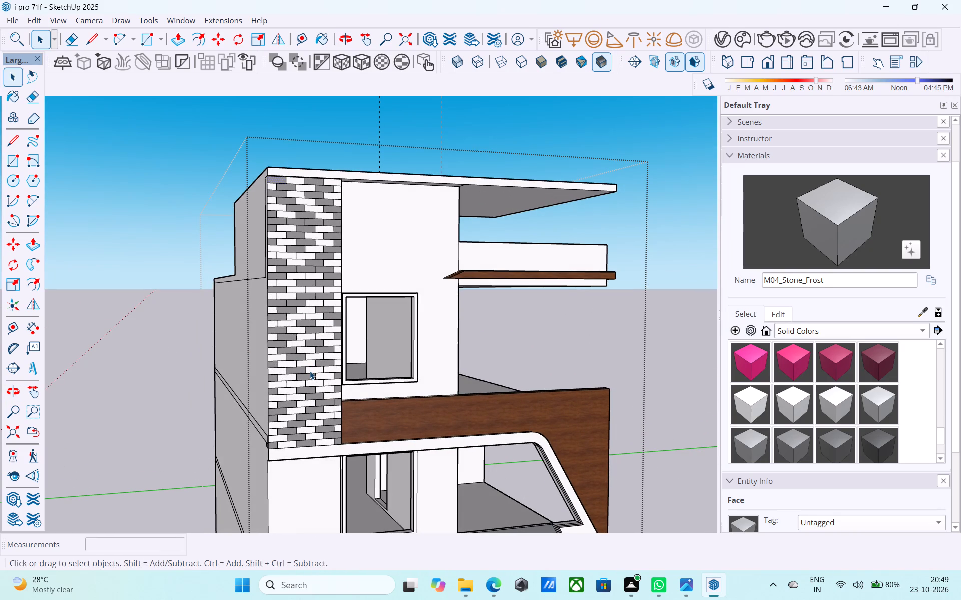
{"action": "scroll", "coordinate": [308, 367], "scroll_direction": "down", "scroll_amount": 5}
{"action": "middle_click_drag", "start_coordinate": [307, 366], "coordinate": [246, 356]}
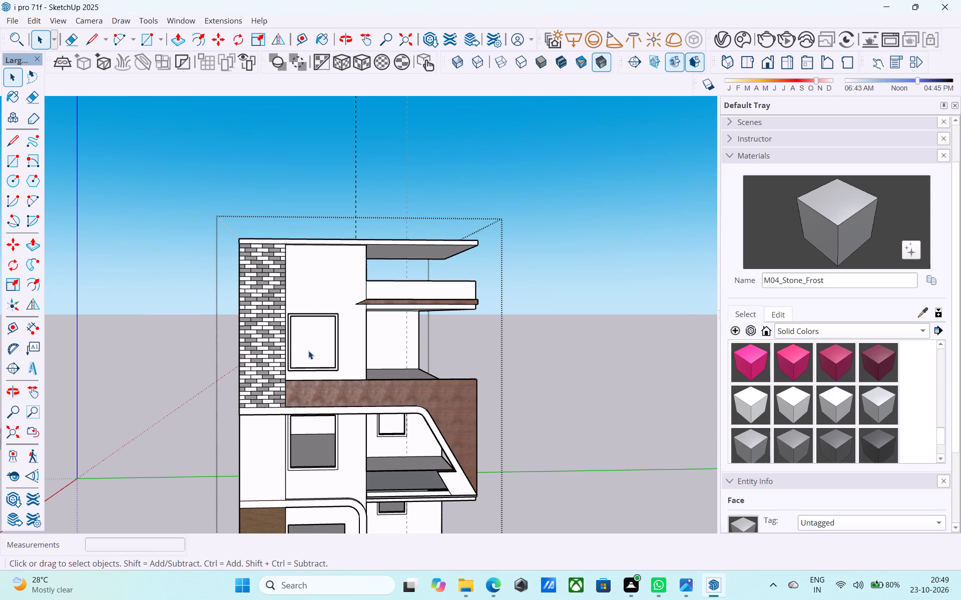
{"action": "scroll", "coordinate": [348, 354], "scroll_direction": "down", "scroll_amount": 11}
{"action": "middle_click_drag", "start_coordinate": [376, 360], "coordinate": [372, 344]}
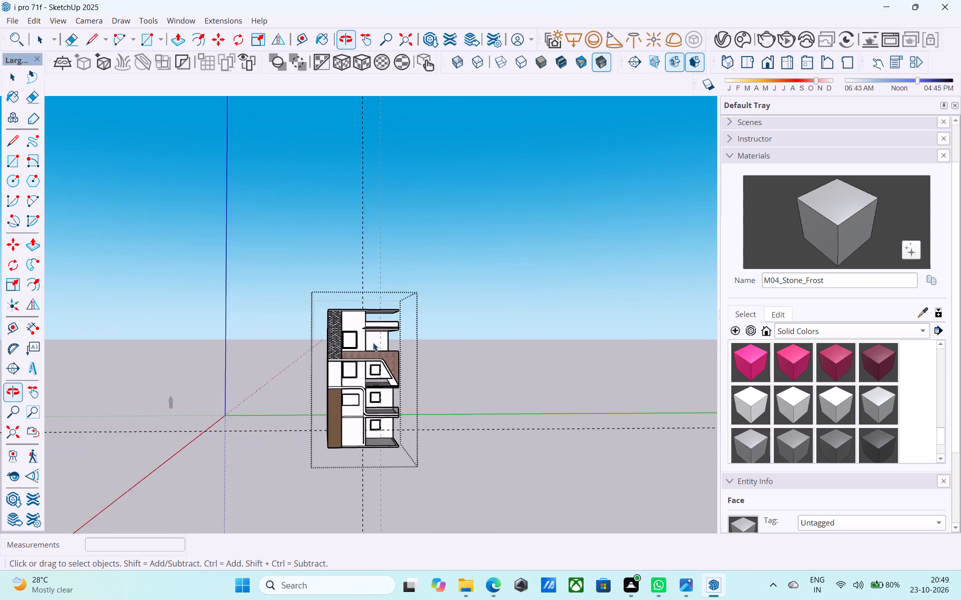
{"action": "scroll", "coordinate": [375, 343], "scroll_direction": "up", "scroll_amount": 11}
{"action": "middle_click_drag", "start_coordinate": [349, 390], "coordinate": [367, 331]}
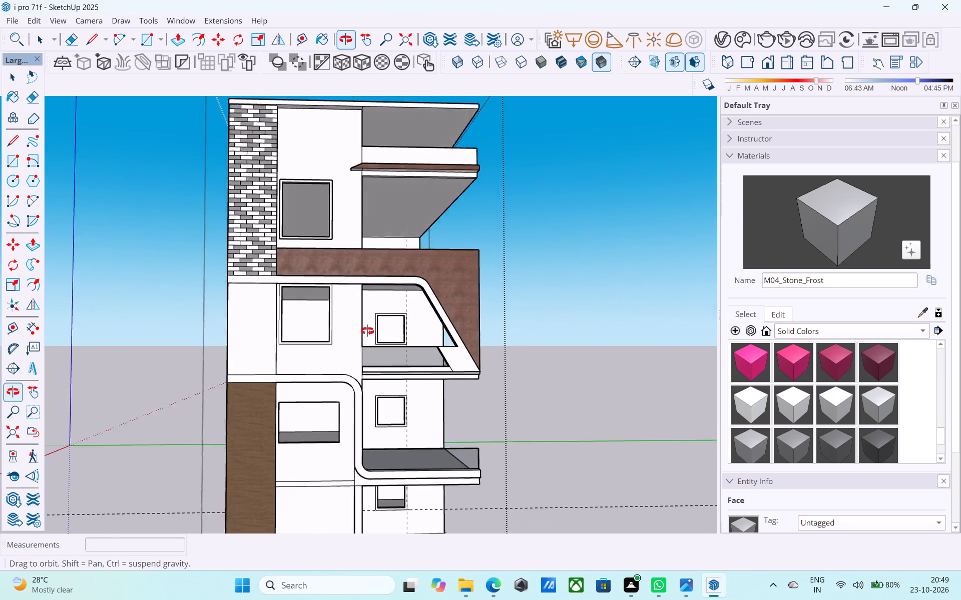
{"action": "middle_click_drag", "start_coordinate": [367, 331], "coordinate": [224, 375]}
{"action": "middle_click_drag", "start_coordinate": [220, 372], "coordinate": [365, 291], "text": "shift"}
{"action": "middle_click_drag", "start_coordinate": [419, 343], "coordinate": [396, 333], "text": "shift"}
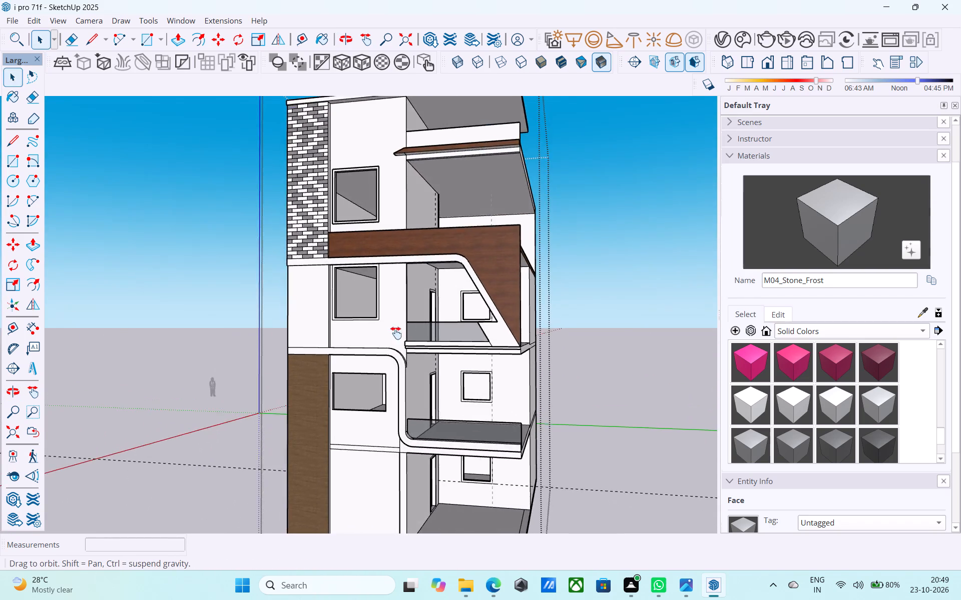
{"action": "middle_click_drag", "start_coordinate": [396, 333], "coordinate": [566, 396], "text": "shift"}
{"action": "middle_click_drag", "start_coordinate": [522, 374], "coordinate": [471, 360], "text": "shift"}
Erase the short stray edge at the end of the side-wall band, next to the brick pier's base.
{"action": "scroll", "coordinate": [451, 341], "scroll_direction": "up", "scroll_amount": 5}
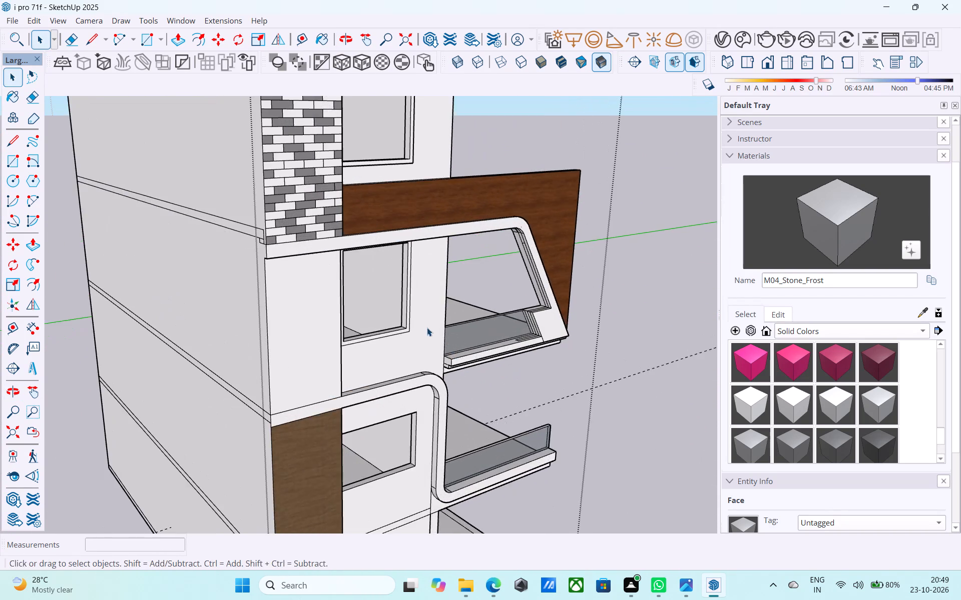
{"action": "middle_click_drag", "start_coordinate": [425, 327], "coordinate": [486, 371], "text": "shift"}
{"action": "scroll", "coordinate": [396, 308], "scroll_direction": "up", "scroll_amount": 11}
{"action": "key", "text": "e"}
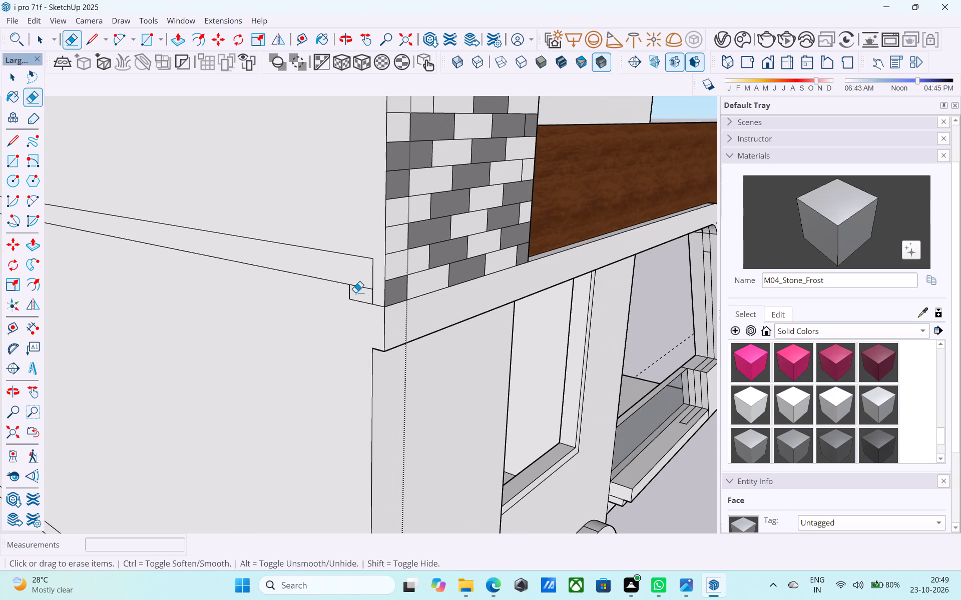
{"action": "left_click_drag", "start_coordinate": [353, 291], "coordinate": [356, 286]}
{"action": "key", "text": "space"}
{"action": "scroll", "coordinate": [356, 286], "scroll_direction": "down", "scroll_amount": 5}
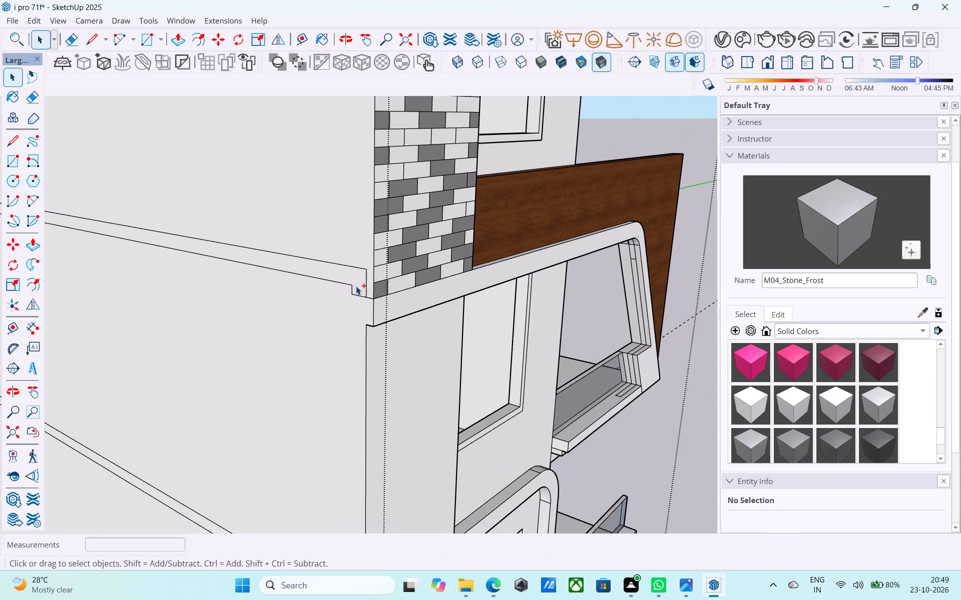
Save the model after the edge cleanup.
{"action": "key", "text": "ctrl+s"}
{"action": "key", "text": "space"}
Examine the full facade from several angles, including the undersides of the roof slab and the upper canopy.
{"action": "scroll", "coordinate": [356, 286], "scroll_direction": "down", "scroll_amount": 16}
{"action": "middle_click_drag", "start_coordinate": [408, 335], "coordinate": [265, 316]}
{"action": "scroll", "coordinate": [288, 309], "scroll_direction": "up", "scroll_amount": 5}
{"action": "scroll", "coordinate": [288, 308], "scroll_direction": "down", "scroll_amount": 5}
{"action": "middle_click_drag", "start_coordinate": [288, 308], "coordinate": [265, 308]}
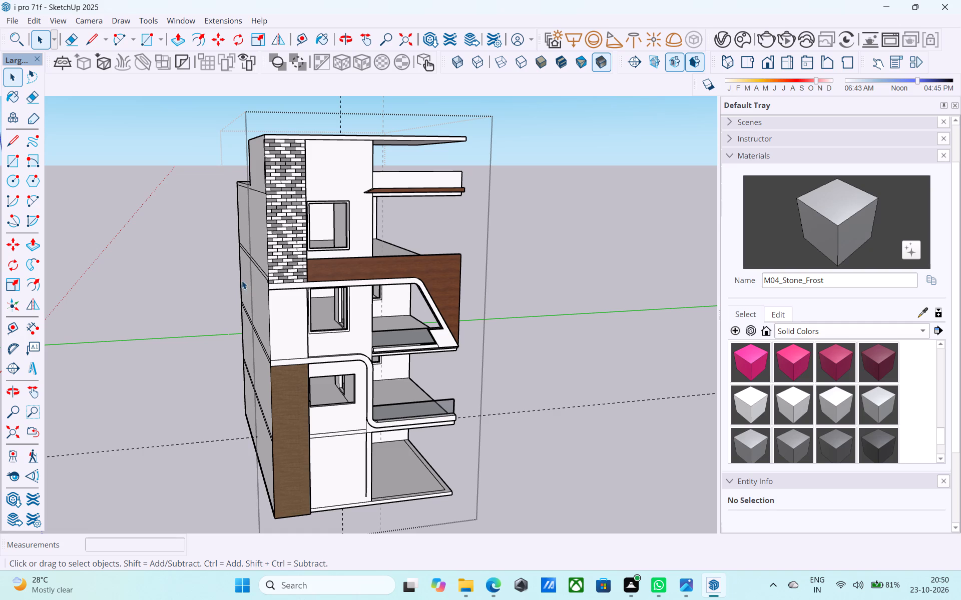
{"action": "scroll", "coordinate": [272, 278], "scroll_direction": "down", "scroll_amount": 1}
{"action": "scroll", "coordinate": [322, 298], "scroll_direction": "down", "scroll_amount": 1}
{"action": "middle_click_drag", "start_coordinate": [328, 299], "coordinate": [306, 260]}
{"action": "scroll", "coordinate": [395, 242], "scroll_direction": "down", "scroll_amount": 3}
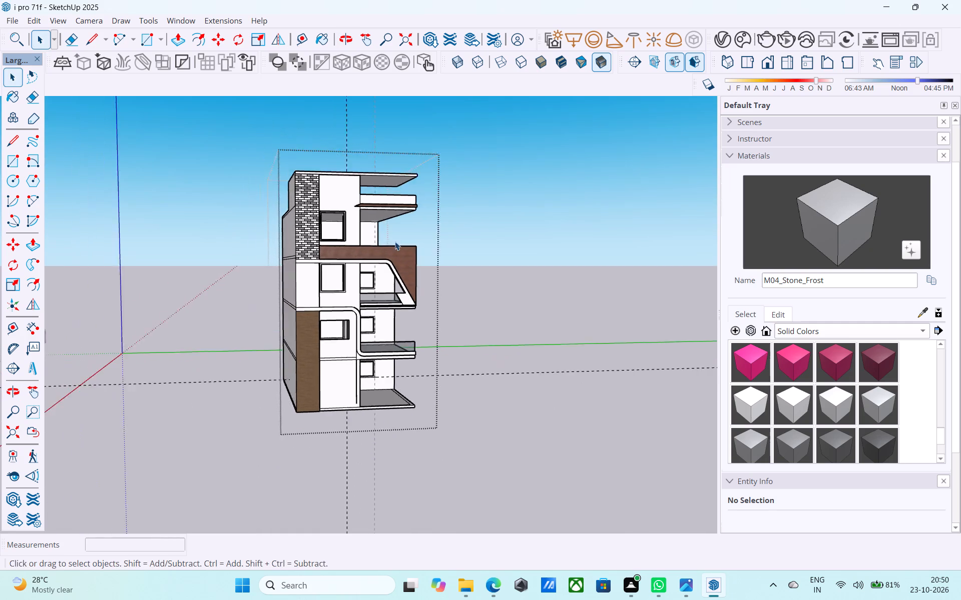
{"action": "middle_click_drag", "start_coordinate": [391, 238], "coordinate": [371, 183]}
{"action": "scroll", "coordinate": [362, 137], "scroll_direction": "up", "scroll_amount": 5}
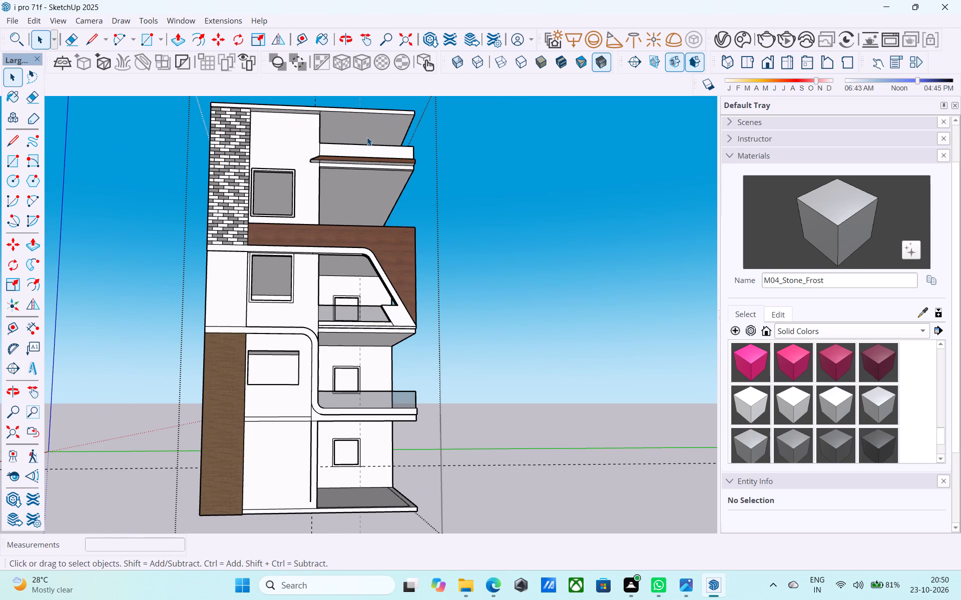
{"action": "middle_click_drag", "start_coordinate": [367, 137], "coordinate": [395, 275]}
{"action": "scroll", "coordinate": [411, 279], "scroll_direction": "up", "scroll_amount": 5}
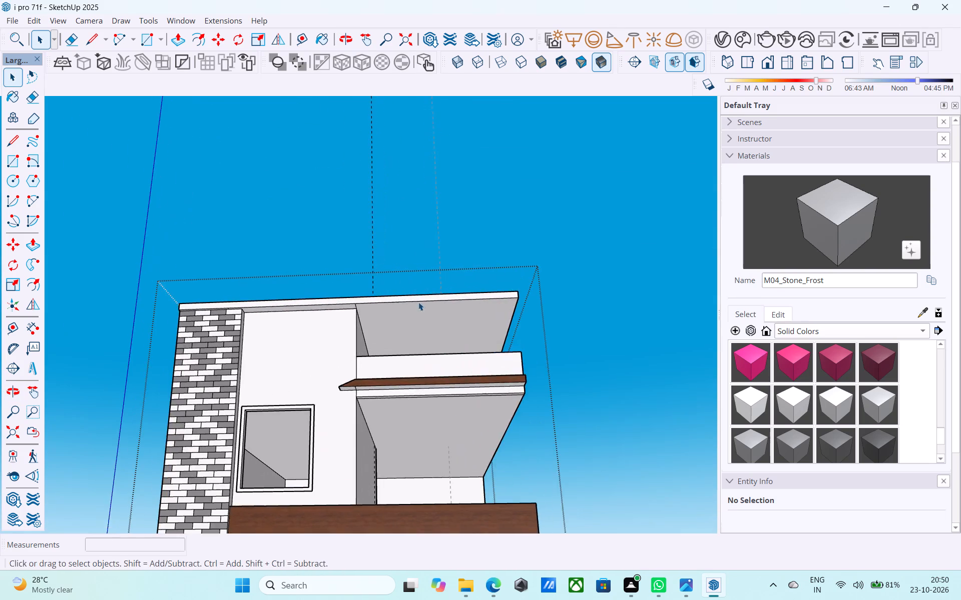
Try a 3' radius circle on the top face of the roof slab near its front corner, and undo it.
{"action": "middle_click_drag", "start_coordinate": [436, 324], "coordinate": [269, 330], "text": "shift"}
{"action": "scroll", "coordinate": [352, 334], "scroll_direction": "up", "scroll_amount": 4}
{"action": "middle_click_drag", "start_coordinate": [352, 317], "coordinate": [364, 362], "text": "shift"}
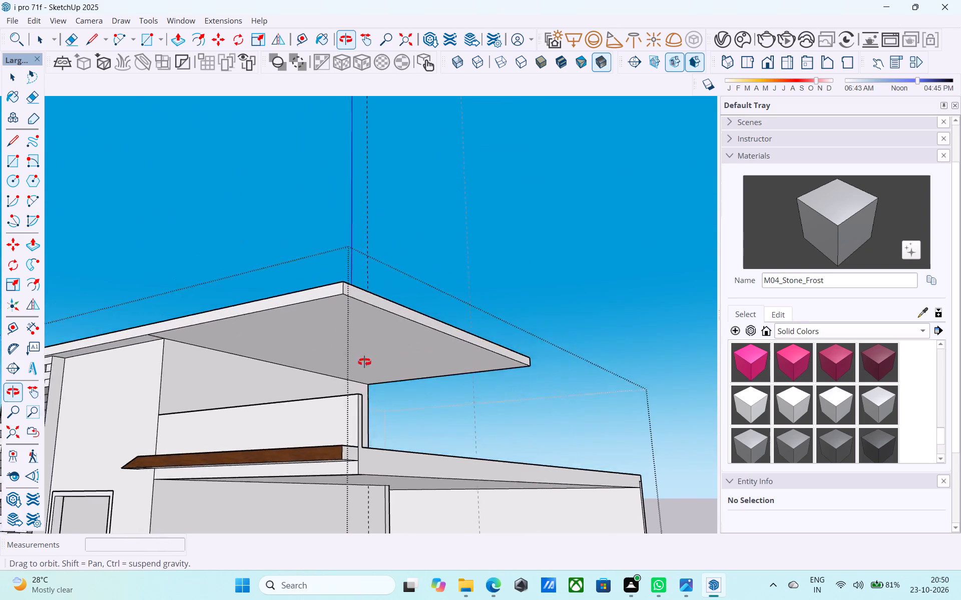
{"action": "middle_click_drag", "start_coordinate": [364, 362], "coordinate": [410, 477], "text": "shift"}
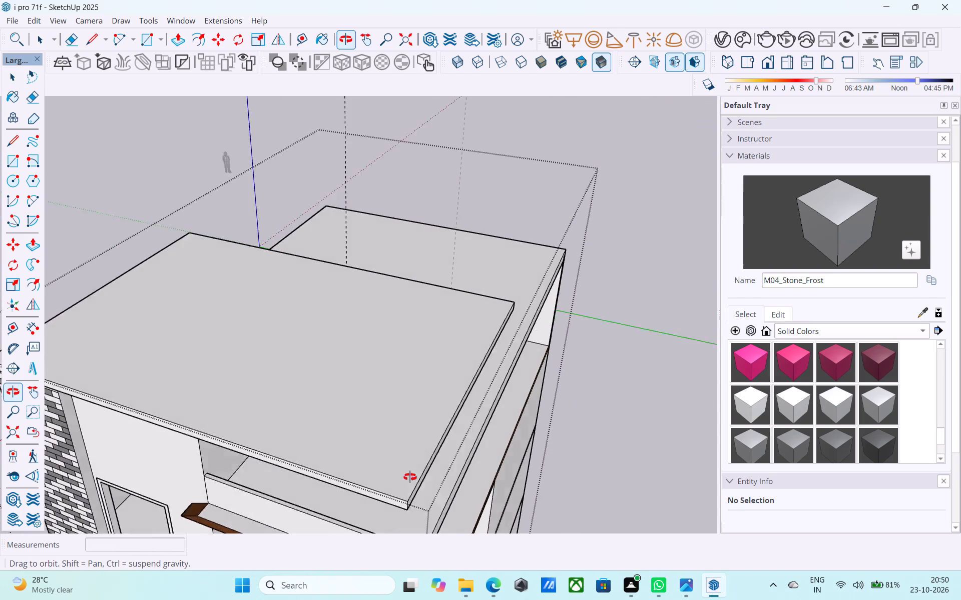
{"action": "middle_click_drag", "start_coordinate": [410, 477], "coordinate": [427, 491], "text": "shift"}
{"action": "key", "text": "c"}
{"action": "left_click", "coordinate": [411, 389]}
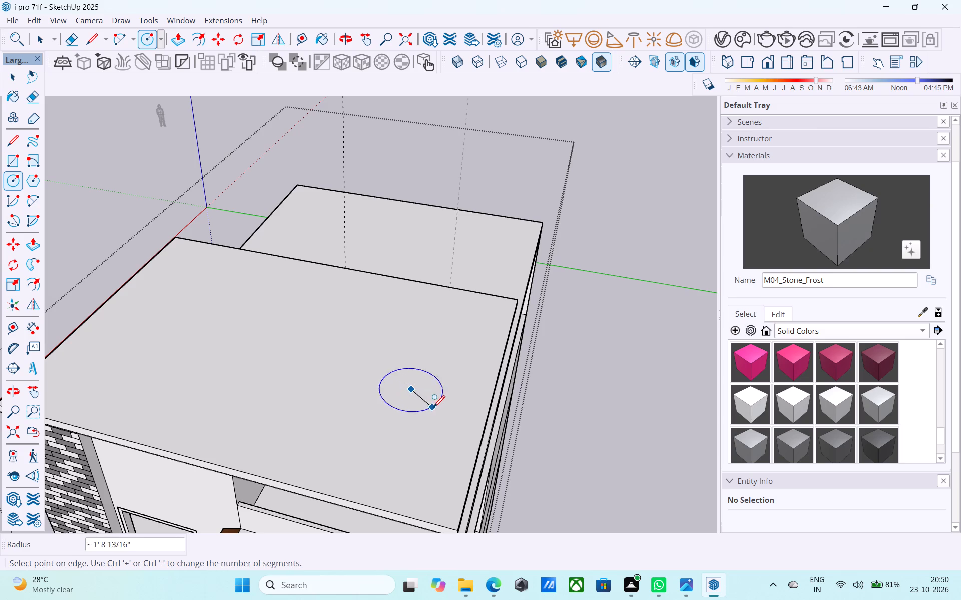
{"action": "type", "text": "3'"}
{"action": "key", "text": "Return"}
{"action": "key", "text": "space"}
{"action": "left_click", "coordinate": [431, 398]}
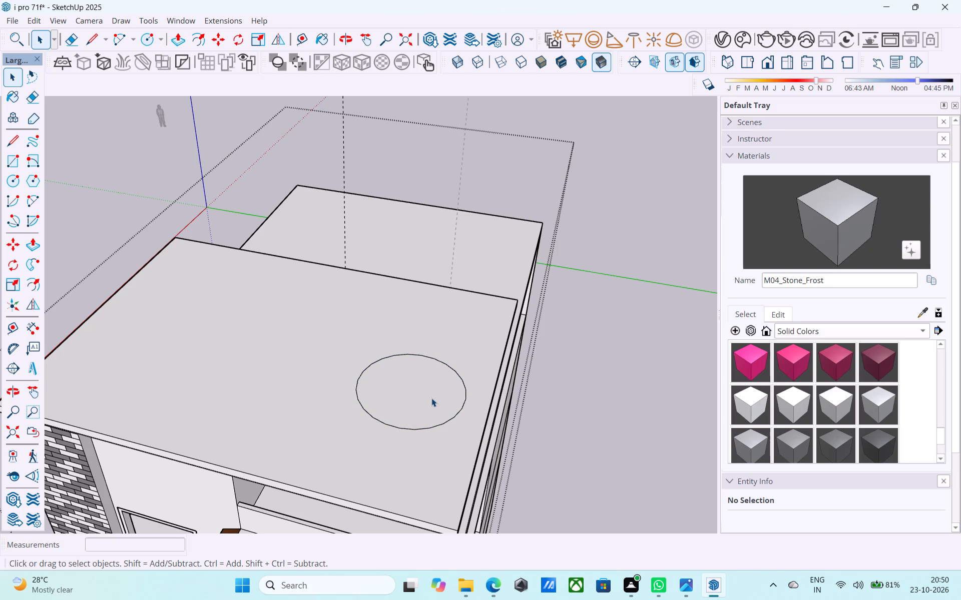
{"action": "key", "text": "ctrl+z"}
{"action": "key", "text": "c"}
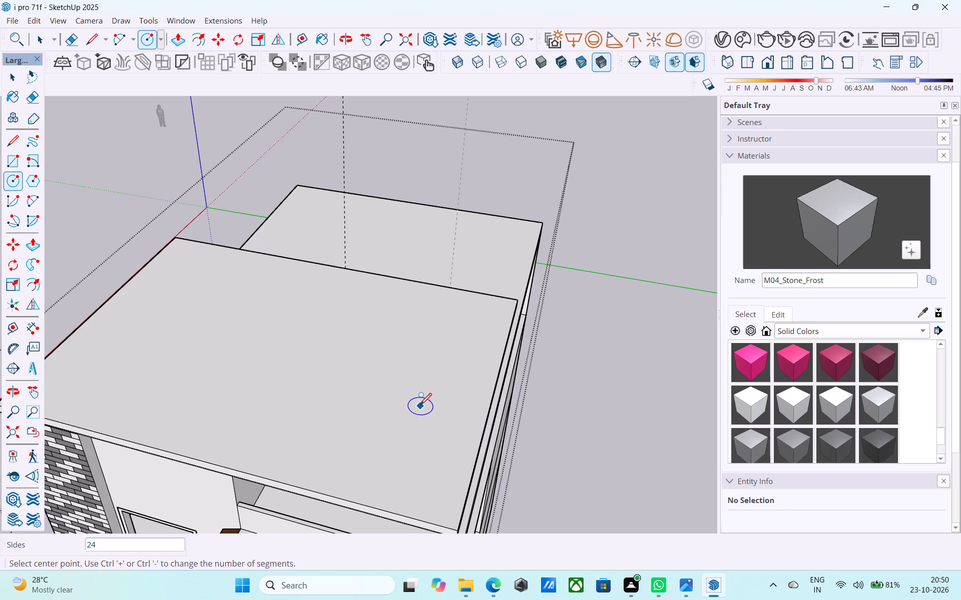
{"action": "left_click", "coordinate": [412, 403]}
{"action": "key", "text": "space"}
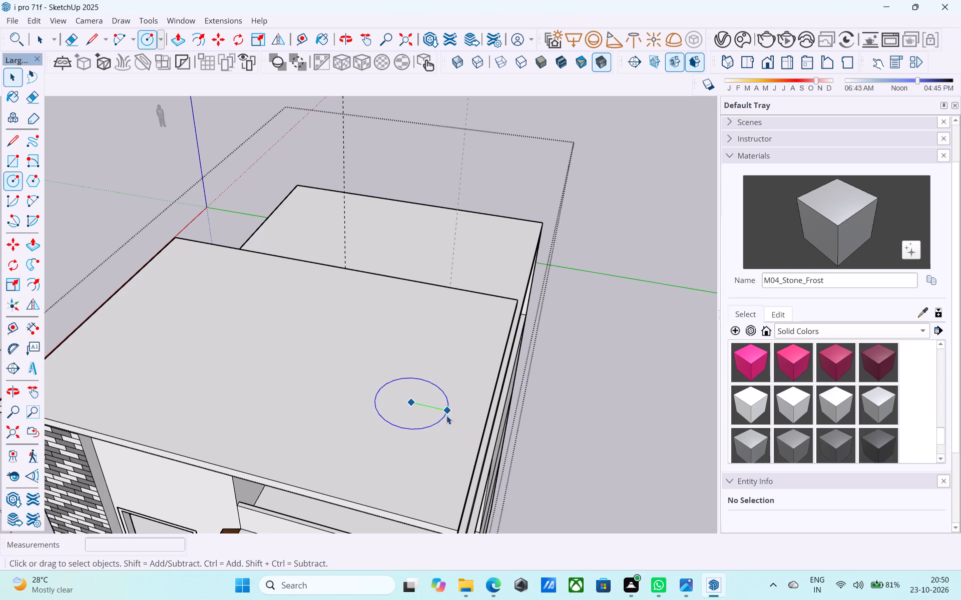
Draw a 50-sided circle with a 3' radius on top of the roof slab, near its front corner.
{"action": "type", "text": "C"}
{"action": "type", "text": "50'"}
{"action": "key", "text": "Return"}
{"action": "left_click", "coordinate": [421, 400]}
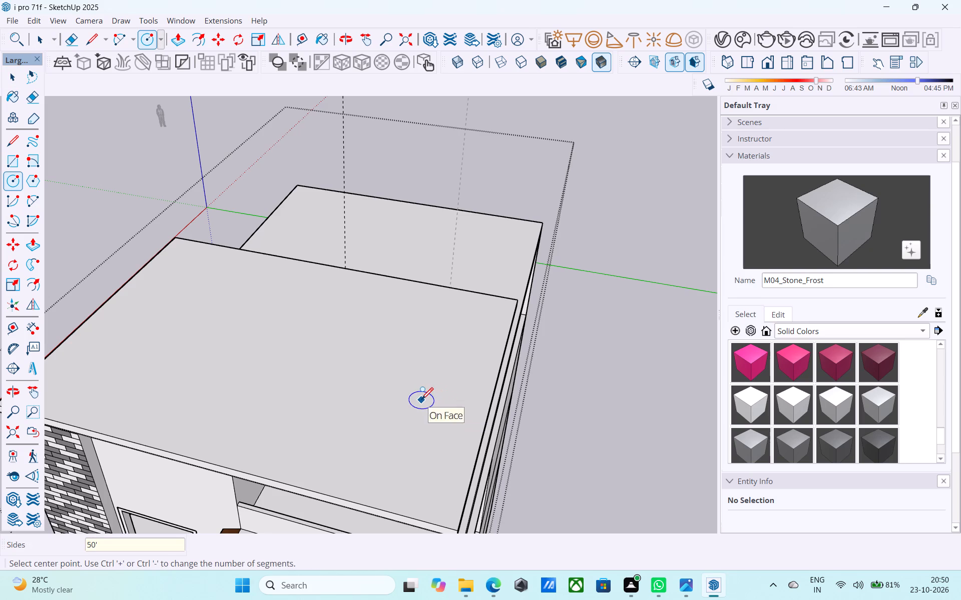
{"action": "left_click", "coordinate": [458, 427]}
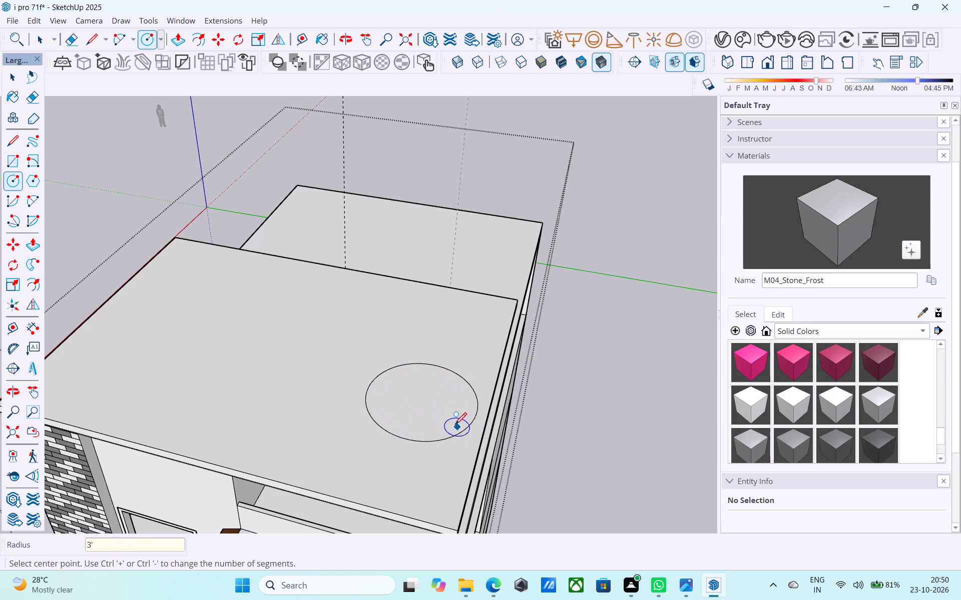
Push the circular face 6" down through the roof slab to cut a round opening.
{"action": "key", "text": "space"}
{"action": "left_click", "coordinate": [444, 416]}
{"action": "key", "text": "p"}
{"action": "left_click", "coordinate": [444, 416]}
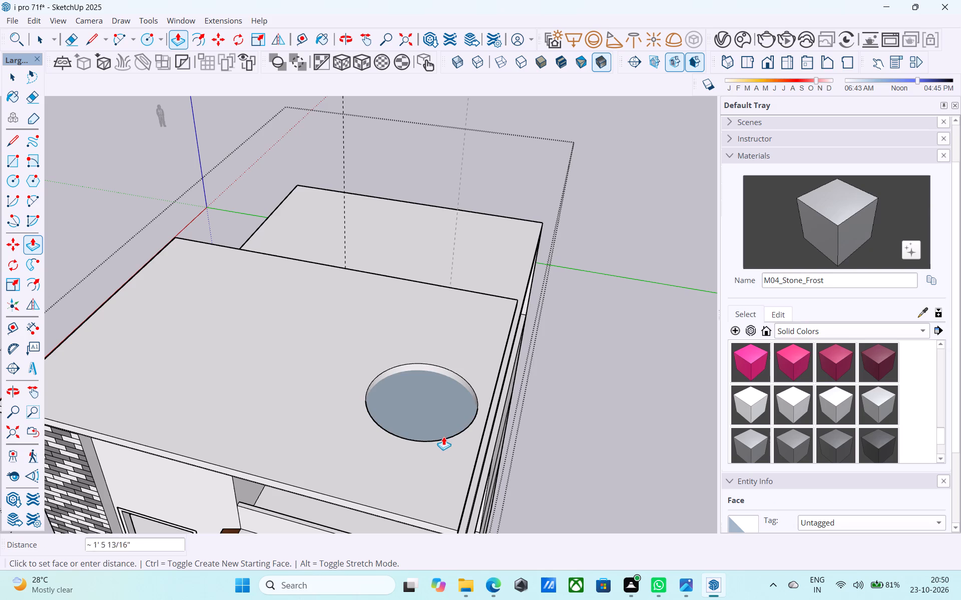
{"action": "scroll", "coordinate": [399, 528], "scroll_direction": "up", "scroll_amount": 3}
{"action": "left_click", "coordinate": [393, 518]}
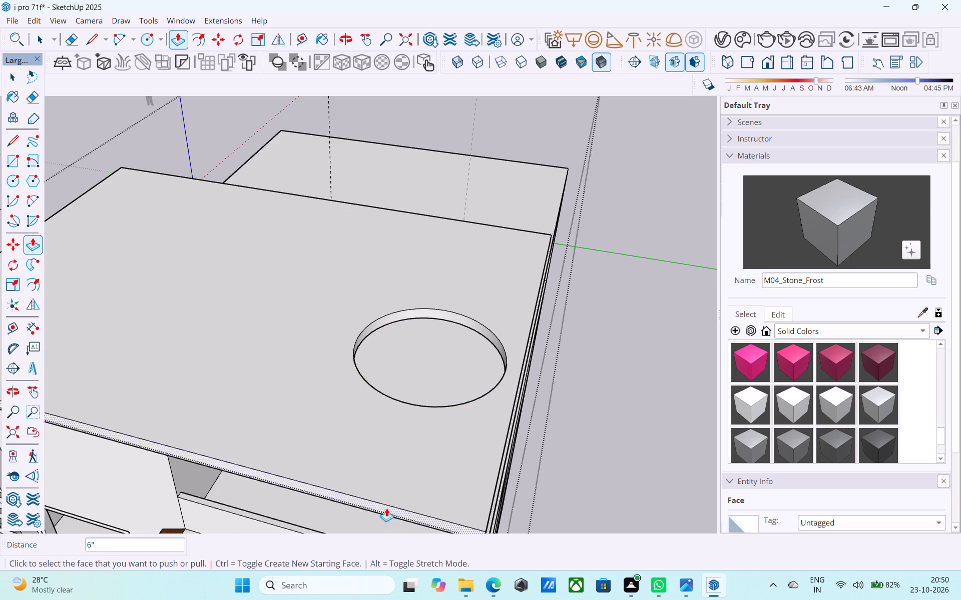
Examine the round roof opening from below and from the front, along with the upper storeys of the facade.
{"action": "middle_click_drag", "start_coordinate": [386, 507], "coordinate": [413, 273]}
{"action": "scroll", "coordinate": [413, 275], "scroll_direction": "down", "scroll_amount": 4}
{"action": "middle_click_drag", "start_coordinate": [408, 373], "coordinate": [425, 276]}
{"action": "scroll", "coordinate": [426, 282], "scroll_direction": "down", "scroll_amount": 11}
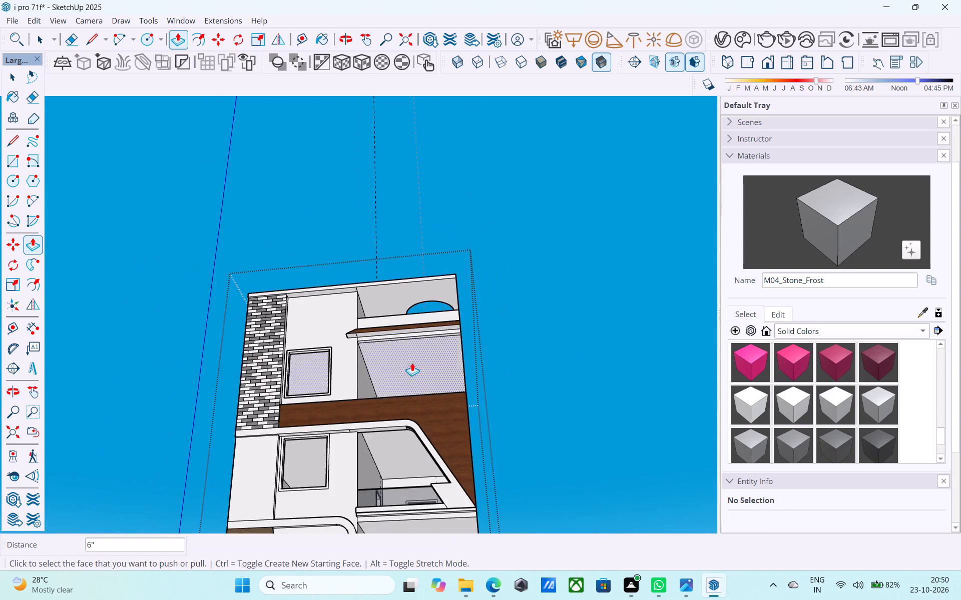
{"action": "middle_click_drag", "start_coordinate": [411, 366], "coordinate": [430, 431]}
{"action": "scroll", "coordinate": [431, 429], "scroll_direction": "down", "scroll_amount": 2}
{"action": "middle_click_drag", "start_coordinate": [430, 428], "coordinate": [436, 413]}
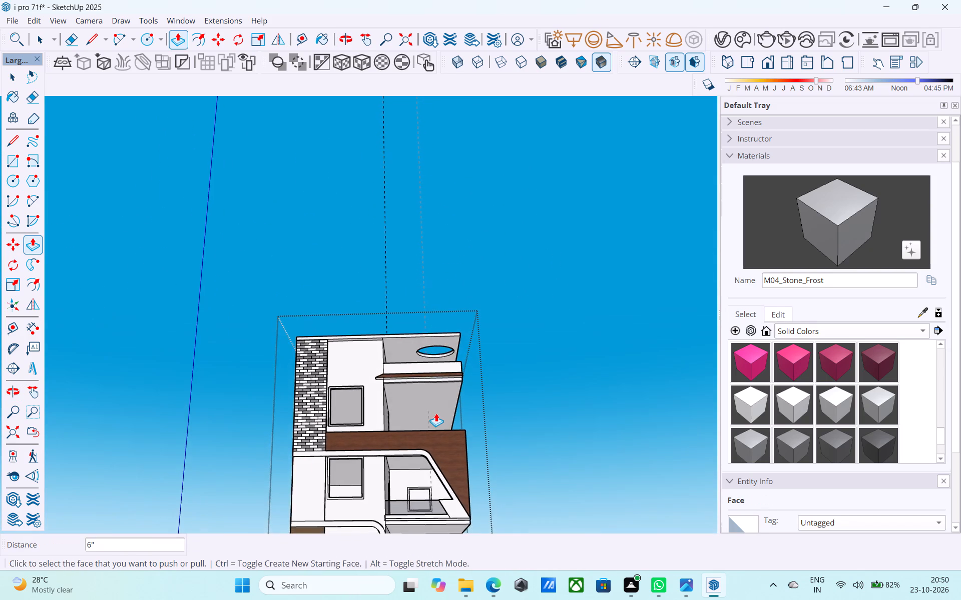
{"action": "scroll", "coordinate": [436, 413], "scroll_direction": "up", "scroll_amount": 3}
{"action": "scroll", "coordinate": [405, 362], "scroll_direction": "up", "scroll_amount": 5}
{"action": "scroll", "coordinate": [405, 356], "scroll_direction": "down", "scroll_amount": 6}
{"action": "middle_click_drag", "start_coordinate": [400, 357], "coordinate": [396, 477]}
{"action": "scroll", "coordinate": [498, 186], "scroll_direction": "down", "scroll_amount": 6}
{"action": "middle_click_drag", "start_coordinate": [414, 408], "coordinate": [413, 376]}
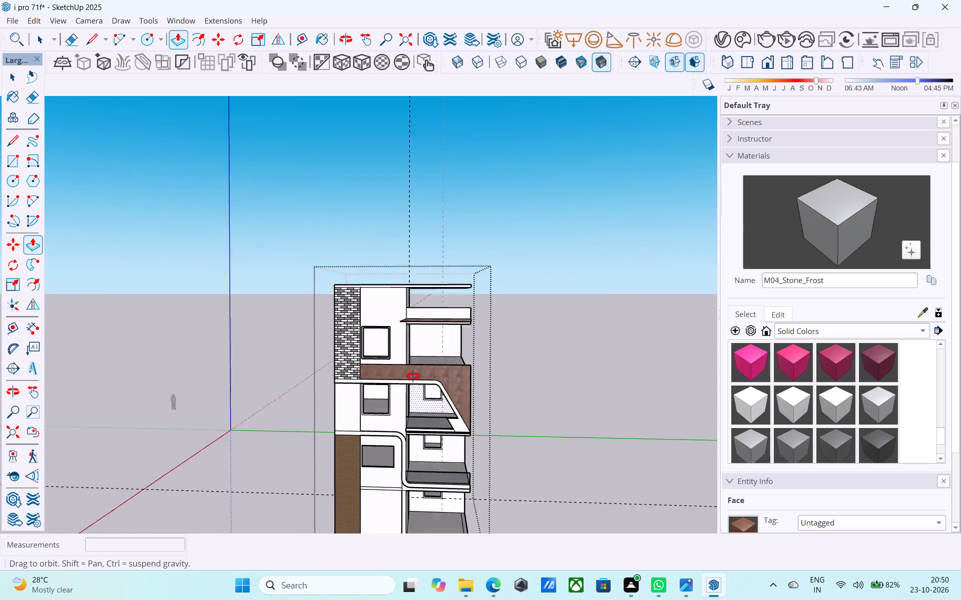
{"action": "middle_click_drag", "start_coordinate": [413, 376], "coordinate": [413, 373]}
{"action": "scroll", "coordinate": [413, 373], "scroll_direction": "up", "scroll_amount": 5}
Save the model with the roof opening.
{"action": "key", "text": "ctrl+s"}
{"action": "key", "text": "space"}
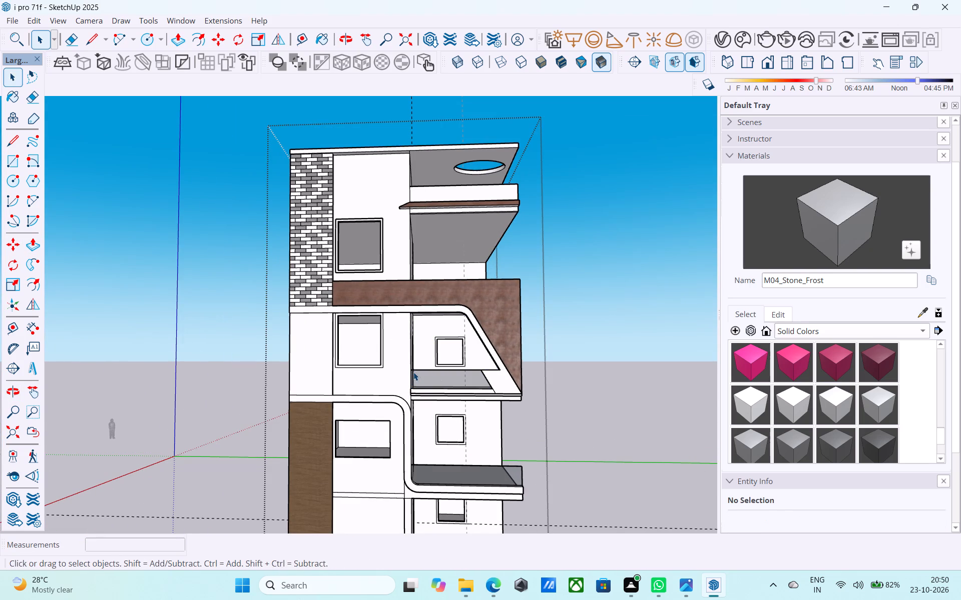
Examine the whole building from the corner and the lower storeys from the front.
{"action": "middle_click_drag", "start_coordinate": [413, 371], "coordinate": [401, 365]}
{"action": "scroll", "coordinate": [476, 383], "scroll_direction": "down", "scroll_amount": 6}
{"action": "middle_click_drag", "start_coordinate": [468, 389], "coordinate": [374, 448]}
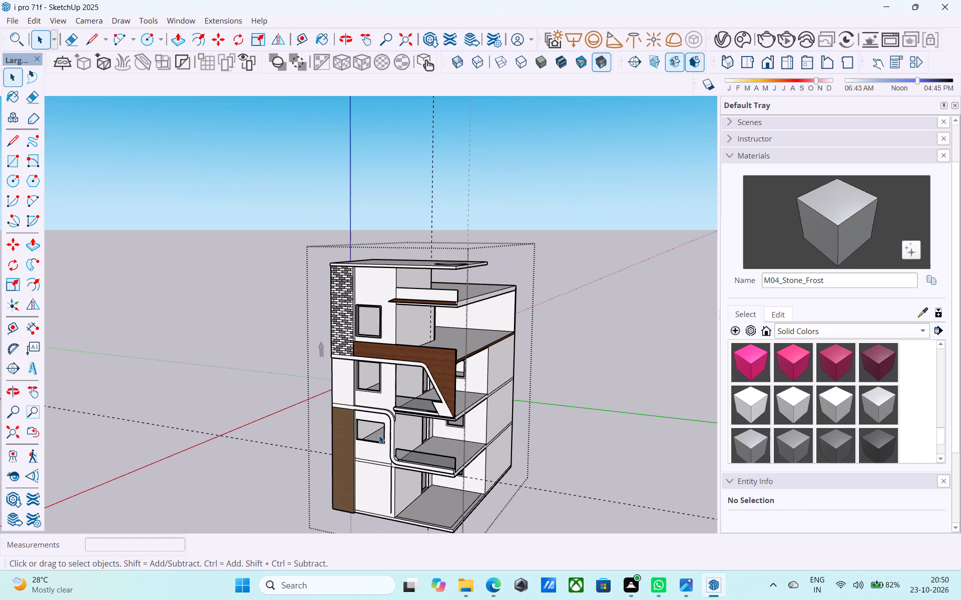
{"action": "scroll", "coordinate": [379, 435], "scroll_direction": "down", "scroll_amount": 5}
{"action": "middle_click_drag", "start_coordinate": [379, 435], "coordinate": [453, 426]}
{"action": "scroll", "coordinate": [525, 460], "scroll_direction": "up", "scroll_amount": 5}
{"action": "scroll", "coordinate": [456, 440], "scroll_direction": "up", "scroll_amount": 5}
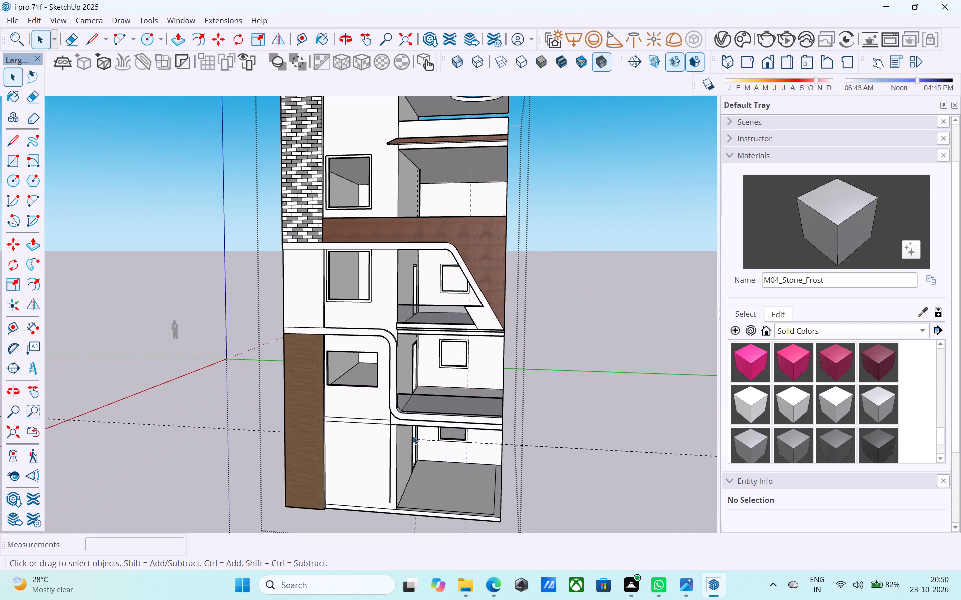
Paint the front face of the lower wood pier with the Wood_Veneer_15_1K material from the Wood collection.
{"action": "scroll", "coordinate": [843, 380], "scroll_direction": "down", "scroll_amount": 7}
{"action": "scroll", "coordinate": [839, 385], "scroll_direction": "up", "scroll_amount": 13}
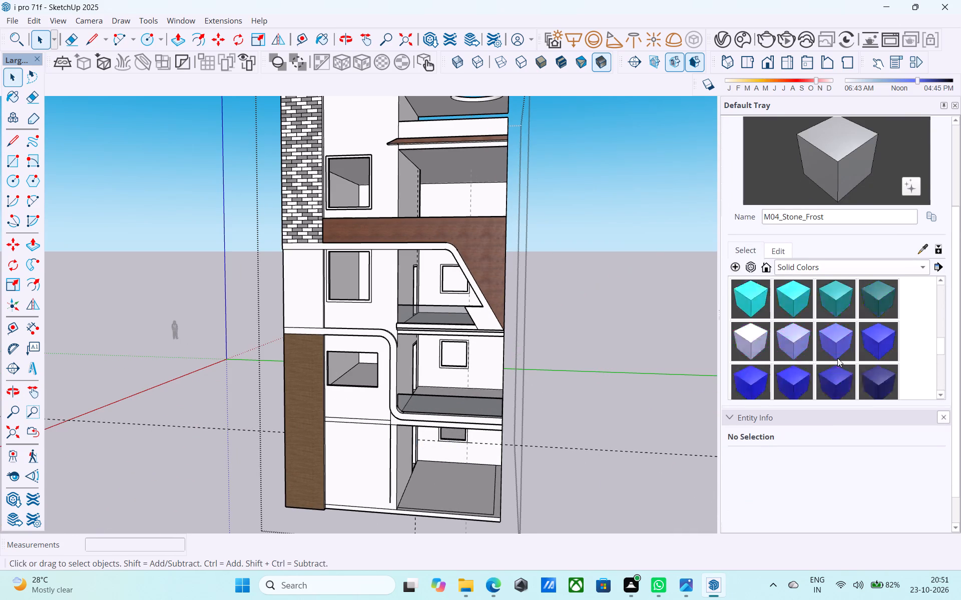
{"action": "scroll", "coordinate": [837, 358], "scroll_direction": "up", "scroll_amount": 11}
{"action": "left_click", "coordinate": [814, 262]}
{"action": "left_click", "coordinate": [826, 300]}
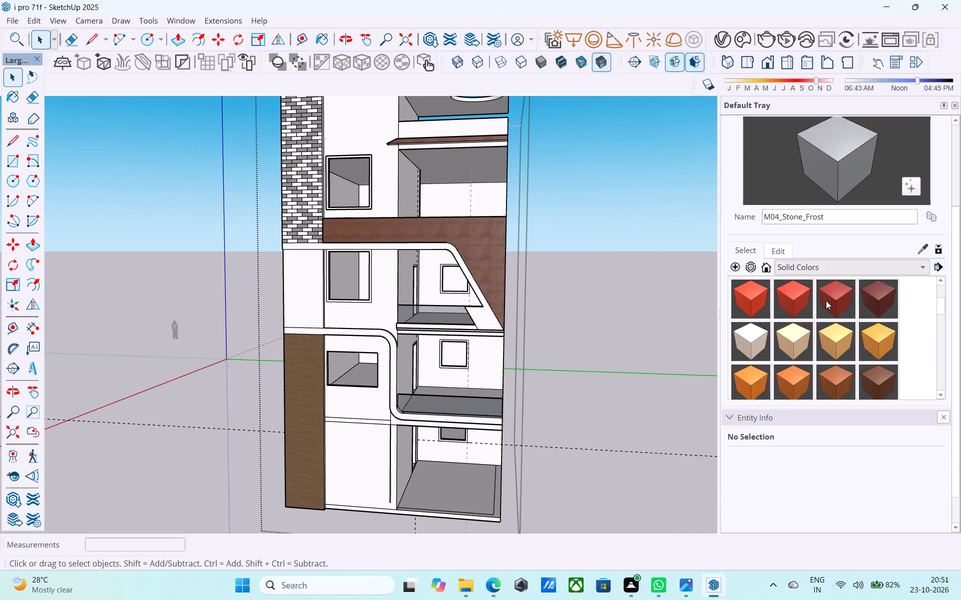
{"action": "left_click", "coordinate": [800, 340]}
{"action": "left_click", "coordinate": [303, 446]}
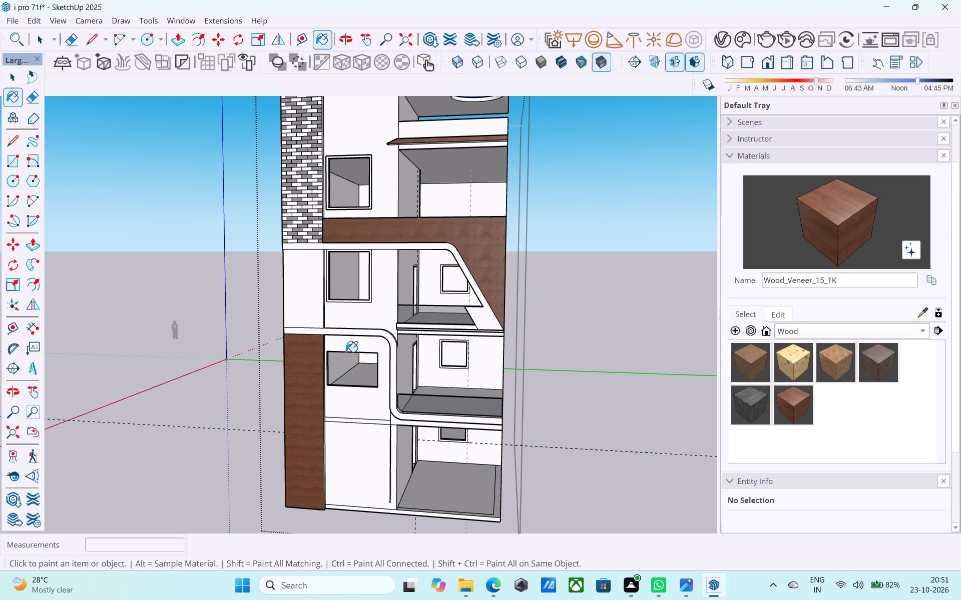
Examine the repainted lower pier together with the matching wood band across the facade.
{"action": "scroll", "coordinate": [429, 332], "scroll_direction": "up", "scroll_amount": 3}
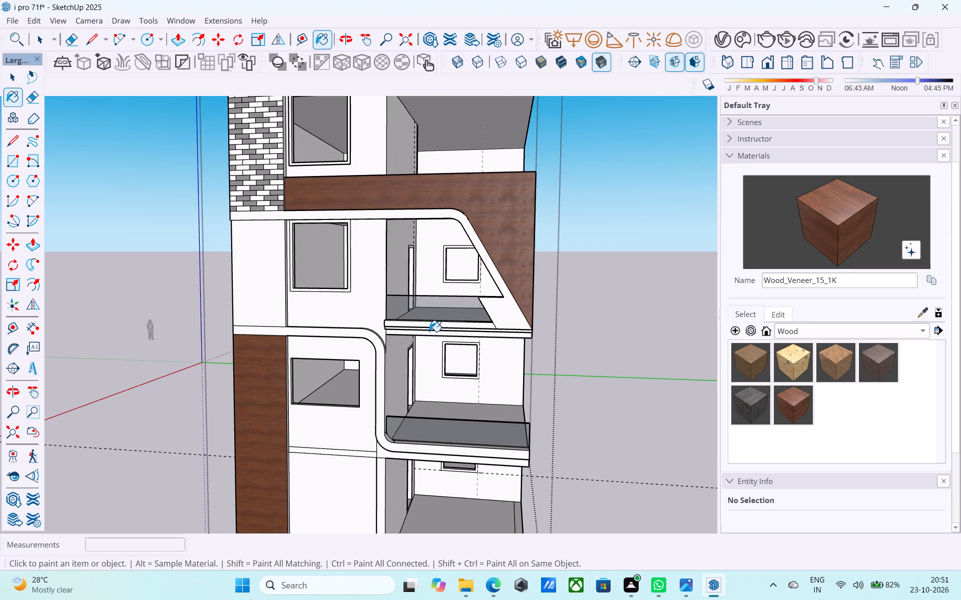
{"action": "scroll", "coordinate": [429, 331], "scroll_direction": "up", "scroll_amount": 1}
{"action": "scroll", "coordinate": [429, 331], "scroll_direction": "down", "scroll_amount": 6}
{"action": "middle_click_drag", "start_coordinate": [429, 331], "coordinate": [518, 351]}
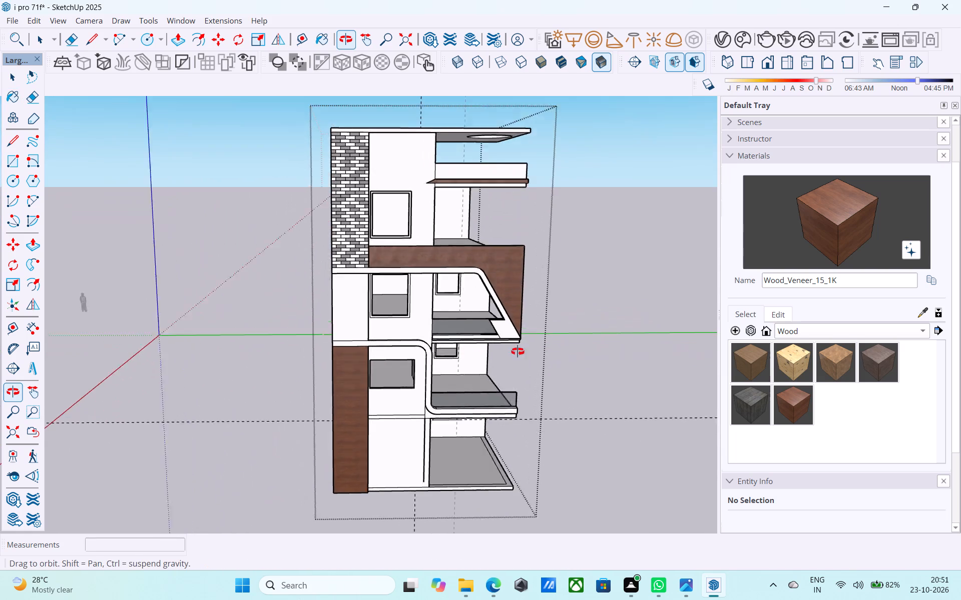
{"action": "middle_click_drag", "start_coordinate": [518, 351], "coordinate": [525, 348]}
{"action": "scroll", "coordinate": [401, 459], "scroll_direction": "up", "scroll_amount": 5}
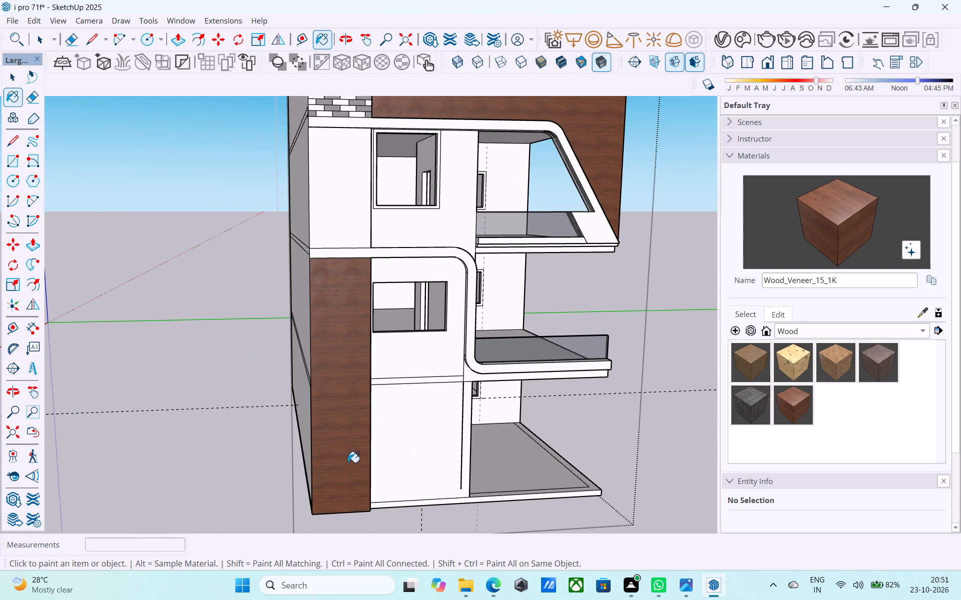
{"action": "scroll", "coordinate": [342, 457], "scroll_direction": "up", "scroll_amount": 5}
{"action": "key", "text": "space"}
{"action": "scroll", "coordinate": [341, 456], "scroll_direction": "down", "scroll_amount": 7}
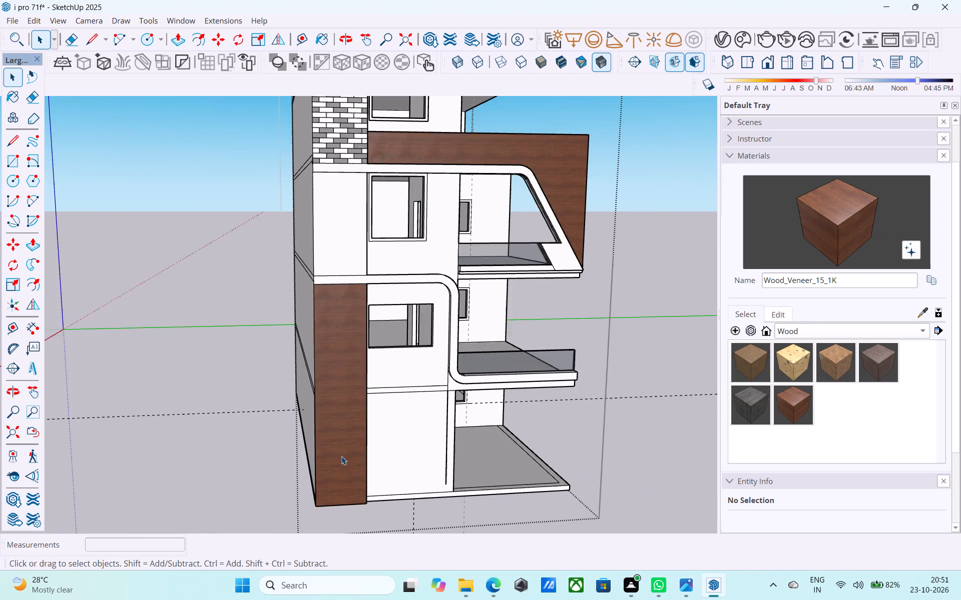
Draw two short 6" lines across the wood pier's side return, extending both edges of the horizontal floor band.
{"action": "middle_click_drag", "start_coordinate": [340, 455], "coordinate": [104, 478]}
{"action": "scroll", "coordinate": [152, 440], "scroll_direction": "up", "scroll_amount": 5}
{"action": "scroll", "coordinate": [233, 360], "scroll_direction": "up", "scroll_amount": 4}
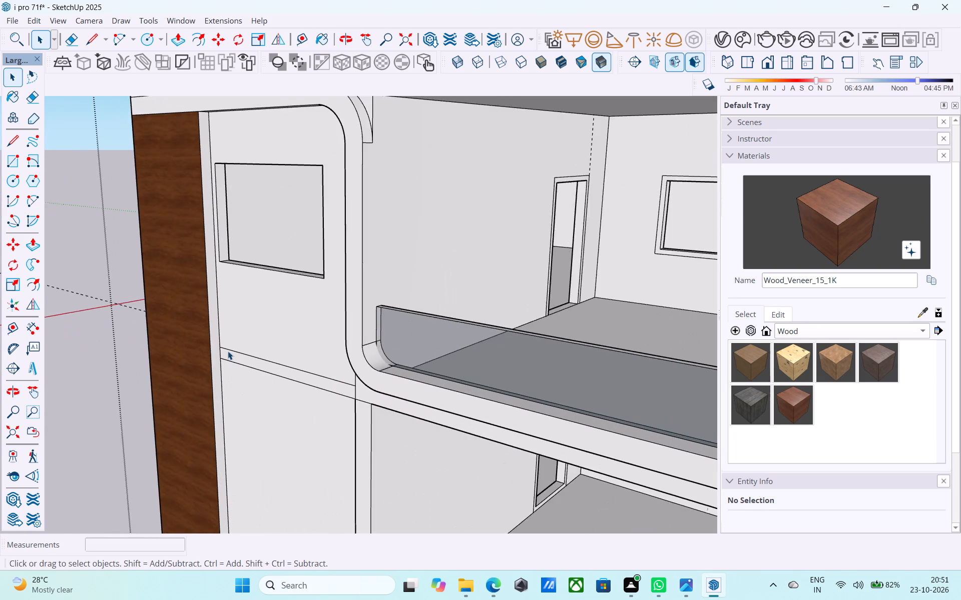
{"action": "scroll", "coordinate": [227, 349], "scroll_direction": "up", "scroll_amount": 3}
{"action": "key", "text": "l"}
{"action": "left_click", "coordinate": [217, 343]}
{"action": "left_click", "coordinate": [205, 349]}
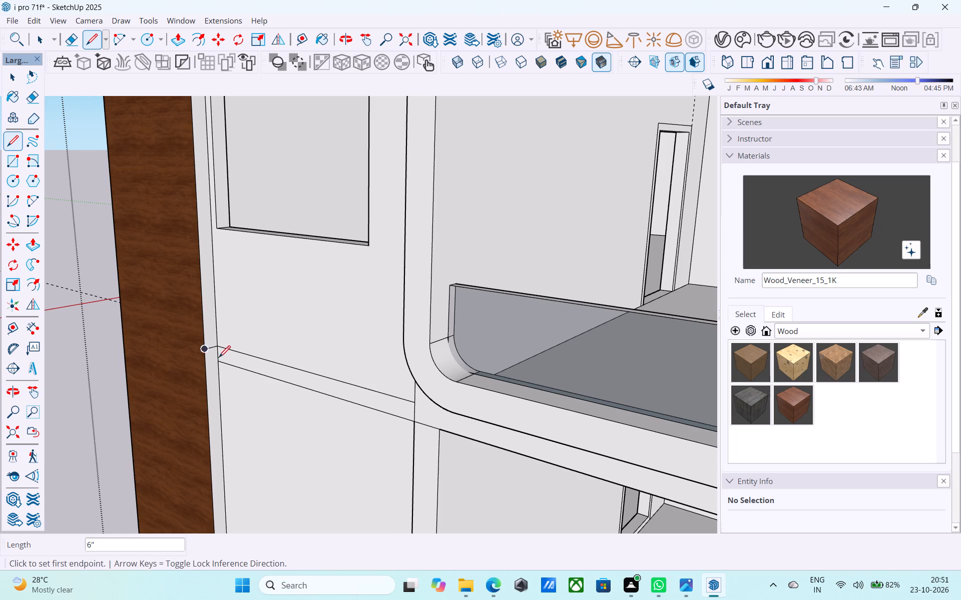
{"action": "left_click", "coordinate": [221, 360]}
{"action": "left_click", "coordinate": [205, 365]}
{"action": "key", "text": "space"}
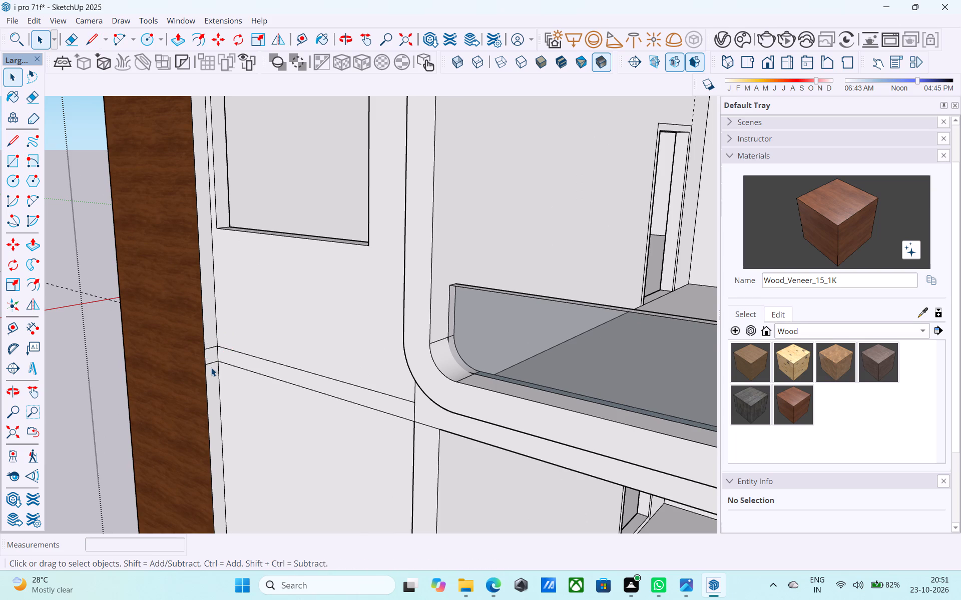
Draw a 4' 9" horizontal line across the wood pier's front face, level with the floor band's upper edge.
{"action": "scroll", "coordinate": [211, 367], "scroll_direction": "down", "scroll_amount": 3}
{"action": "middle_click_drag", "start_coordinate": [211, 367], "coordinate": [292, 370]}
{"action": "key", "text": "l"}
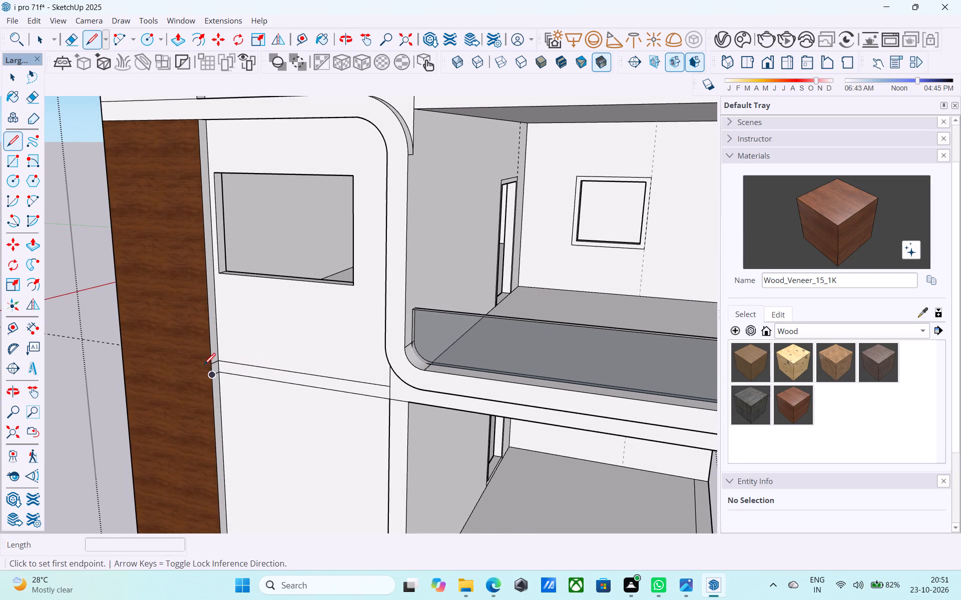
{"action": "left_click", "coordinate": [211, 368]}
{"action": "middle_click_drag", "start_coordinate": [122, 358], "coordinate": [310, 356]}
{"action": "left_click", "coordinate": [573, 347]}
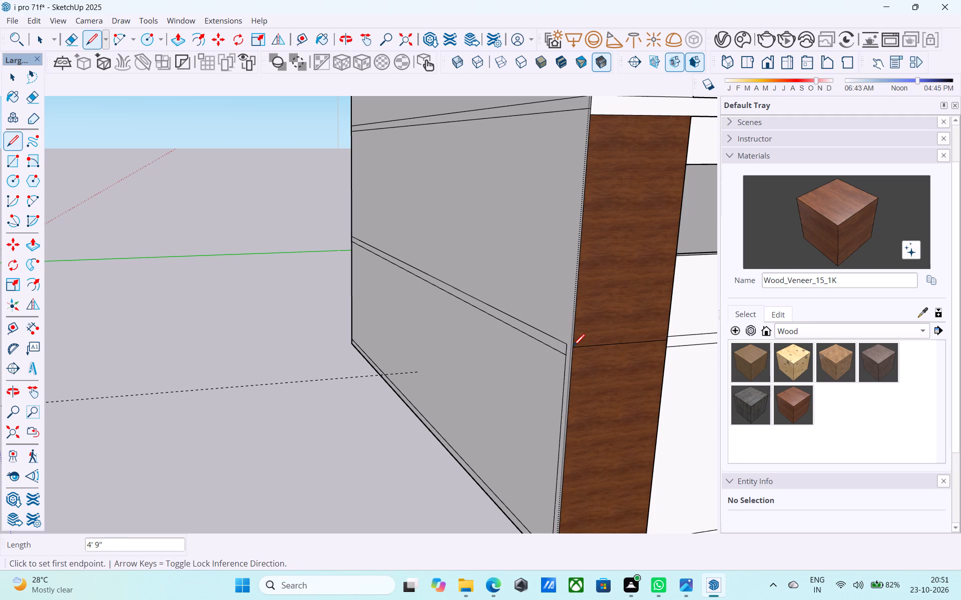
Erase the lower of the two short lines on the wood pier's side return.
{"action": "middle_click_drag", "start_coordinate": [572, 347], "coordinate": [319, 286], "text": "shift"}
{"action": "middle_click_drag", "start_coordinate": [467, 333], "coordinate": [370, 319], "text": "shift"}
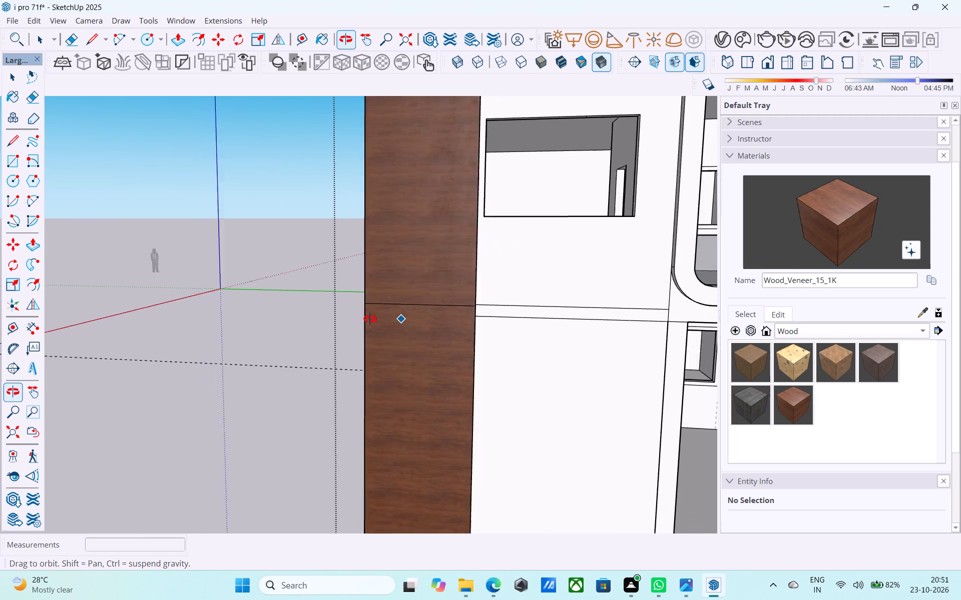
{"action": "middle_click_drag", "start_coordinate": [370, 319], "coordinate": [225, 328], "text": "shift"}
{"action": "middle_click_drag", "start_coordinate": [410, 365], "coordinate": [238, 348], "text": "shift"}
{"action": "scroll", "coordinate": [278, 346], "scroll_direction": "up", "scroll_amount": 2}
{"action": "key", "text": "space"}
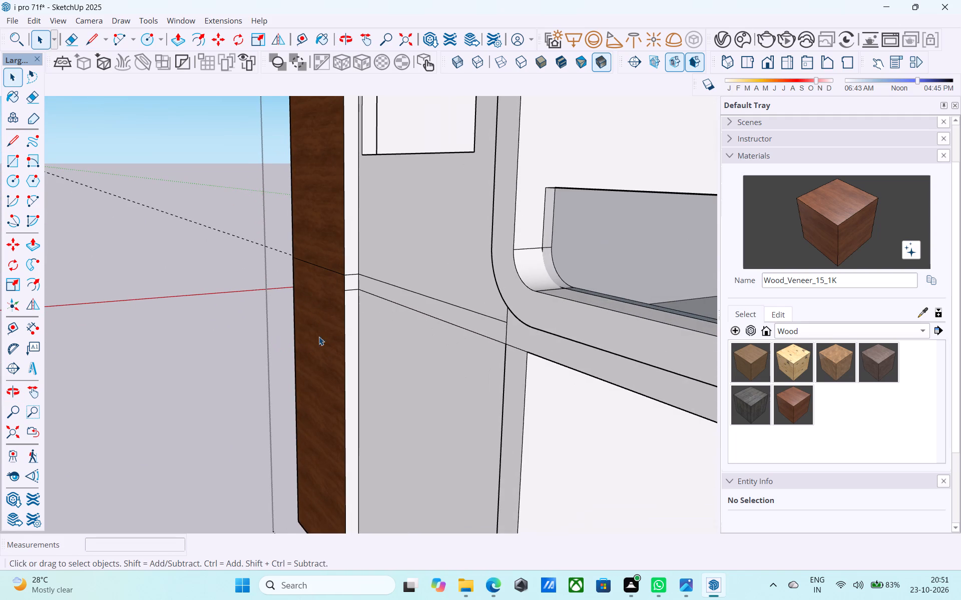
{"action": "scroll", "coordinate": [357, 294], "scroll_direction": "up", "scroll_amount": 3}
{"action": "key", "text": "e"}
{"action": "left_click", "coordinate": [352, 290]}
{"action": "key", "text": "space"}
Pull the wood pier's front face below the dividing line outward by 3".
{"action": "left_click", "coordinate": [317, 302]}
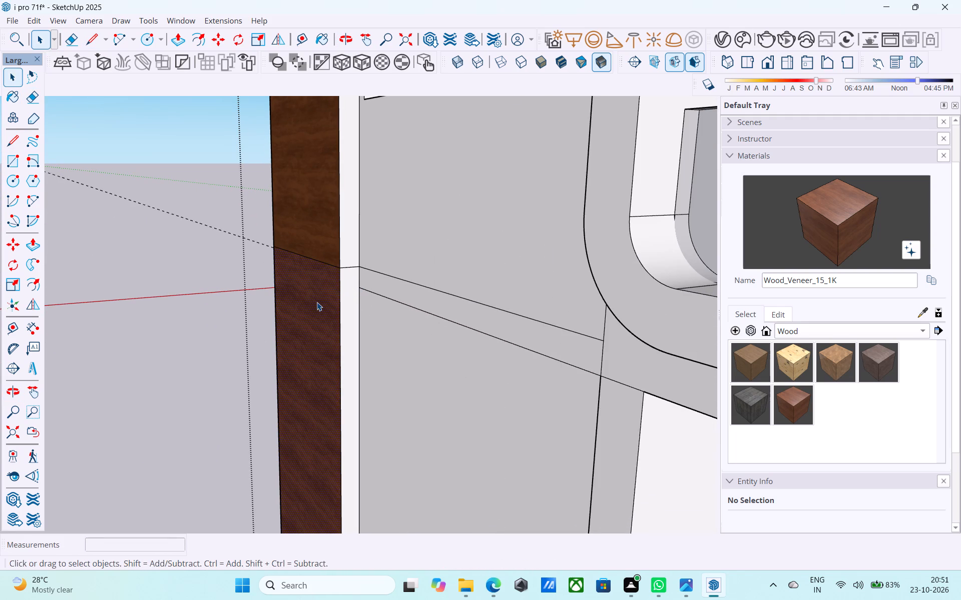
{"action": "key", "text": "p"}
{"action": "left_click", "coordinate": [317, 302]}
{"action": "type", "text": "3\""}
{"action": "key", "text": "Return"}
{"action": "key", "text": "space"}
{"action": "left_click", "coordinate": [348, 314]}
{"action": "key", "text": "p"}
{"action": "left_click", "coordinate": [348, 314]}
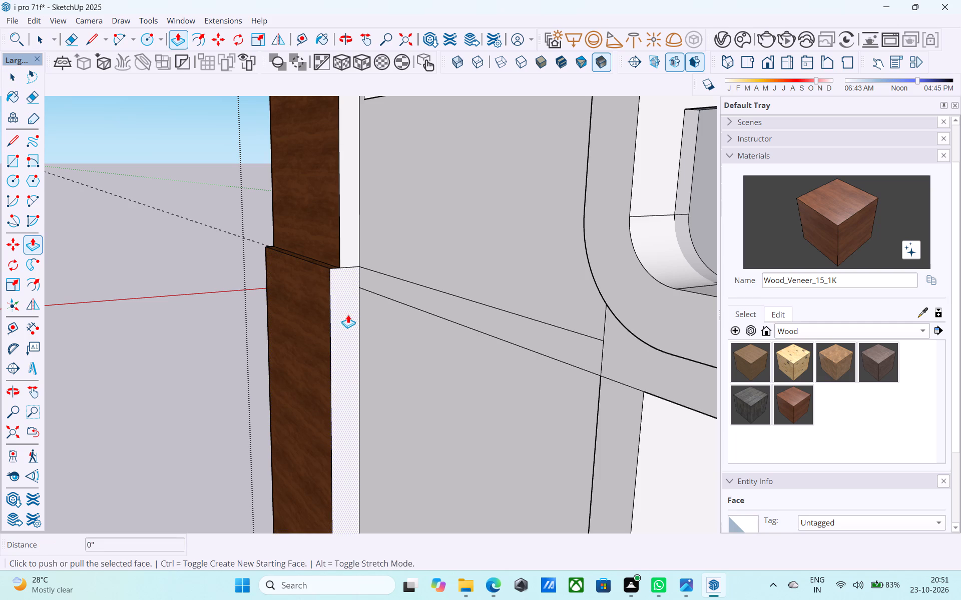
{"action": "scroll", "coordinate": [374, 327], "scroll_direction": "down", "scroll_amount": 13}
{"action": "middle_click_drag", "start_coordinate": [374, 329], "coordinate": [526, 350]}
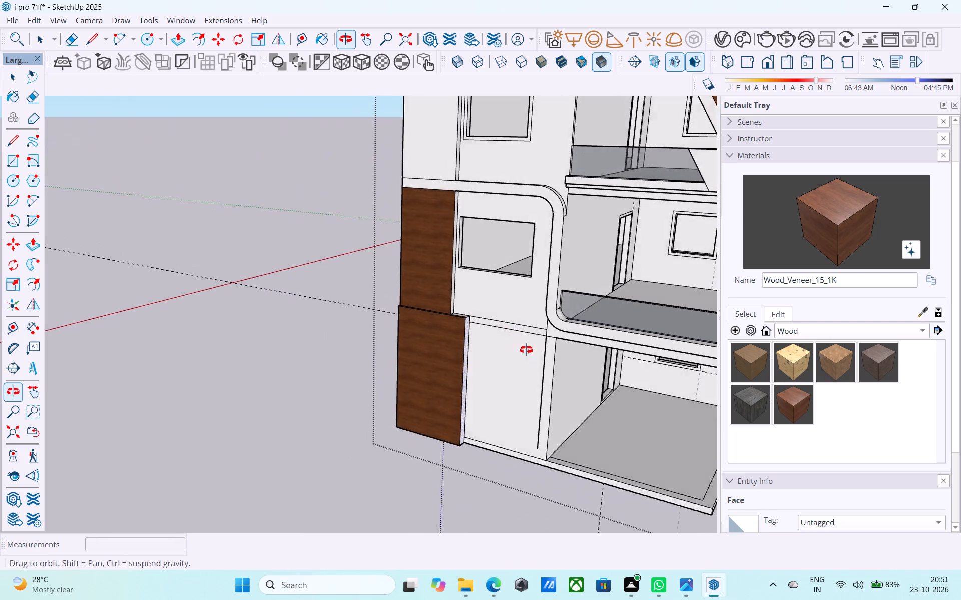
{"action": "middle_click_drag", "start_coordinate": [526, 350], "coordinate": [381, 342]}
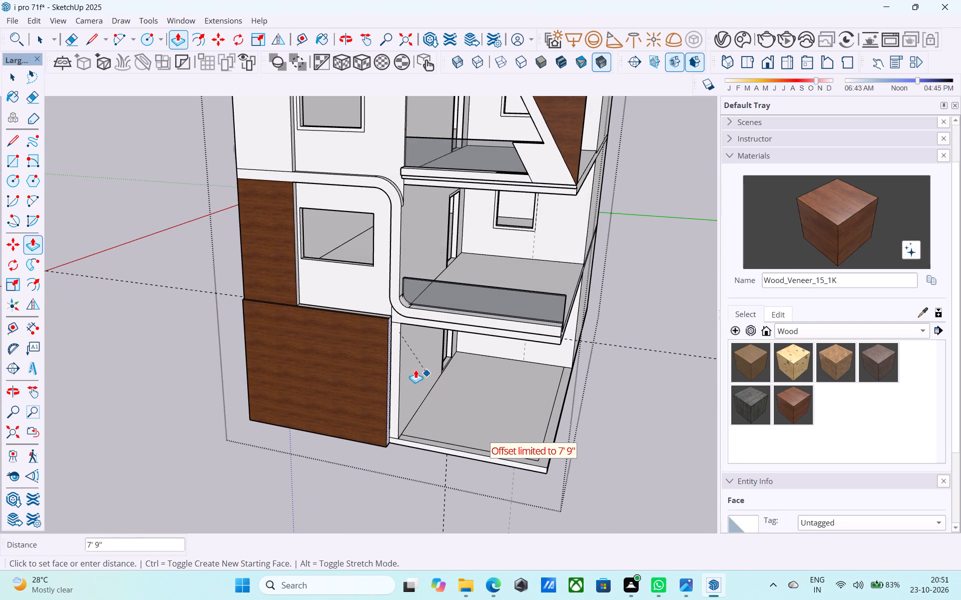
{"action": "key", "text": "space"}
Erase the vertical edge near the outer end of the white ground-floor wall, below the curved balcony frame.
{"action": "scroll", "coordinate": [376, 352], "scroll_direction": "up", "scroll_amount": 7}
{"action": "key", "text": "e"}
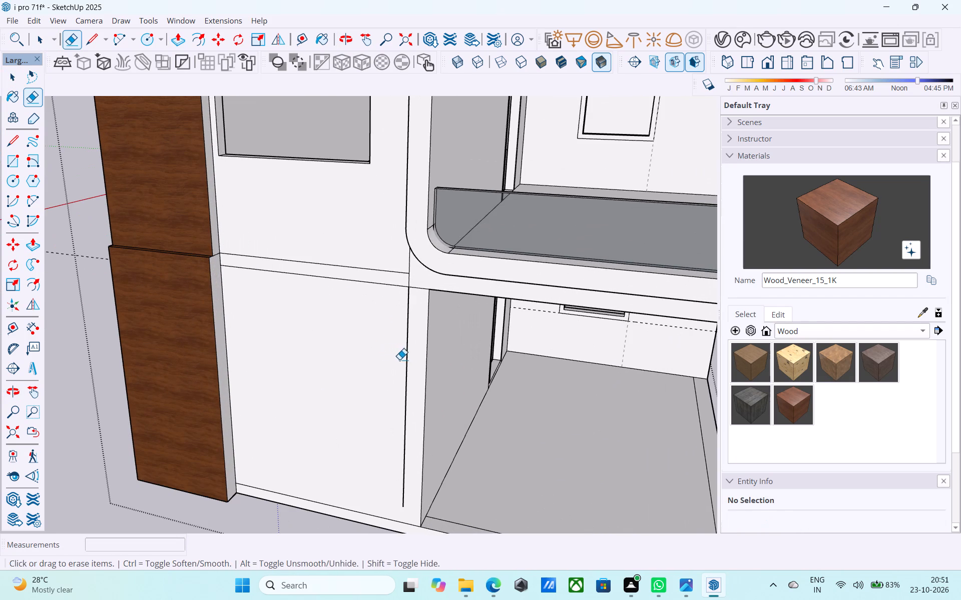
{"action": "left_click", "coordinate": [404, 362]}
{"action": "left_click_drag", "start_coordinate": [408, 366], "coordinate": [392, 355]}
{"action": "key", "text": "space"}
Push/Pull the projecting wood base's side face across the white ground-floor wall to the wall's outer end.
{"action": "middle_click_drag", "start_coordinate": [380, 350], "coordinate": [336, 338]}
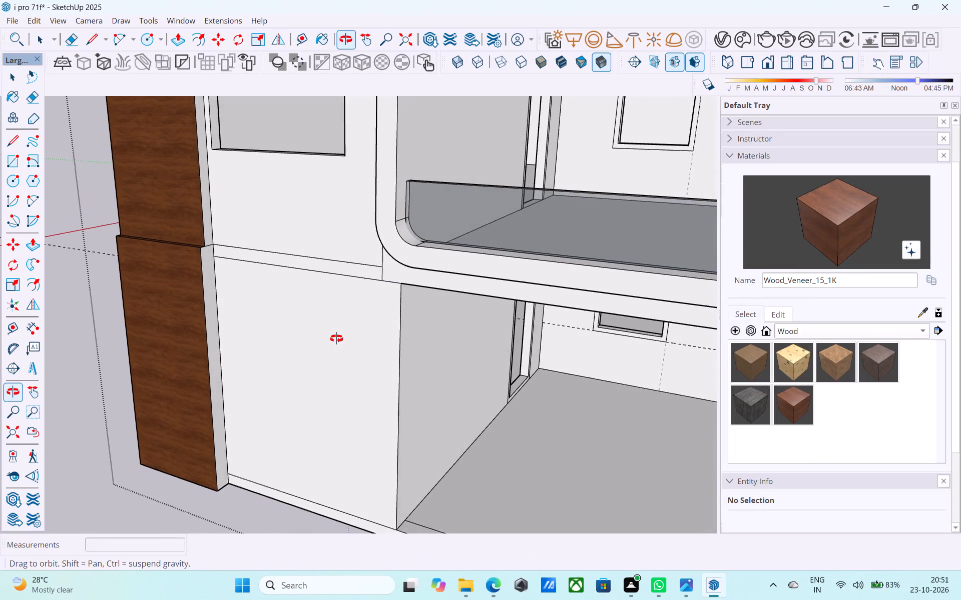
{"action": "middle_click_drag", "start_coordinate": [336, 338], "coordinate": [331, 338]}
{"action": "left_click", "coordinate": [210, 308]}
{"action": "key", "text": "p"}
{"action": "left_click", "coordinate": [210, 308]}
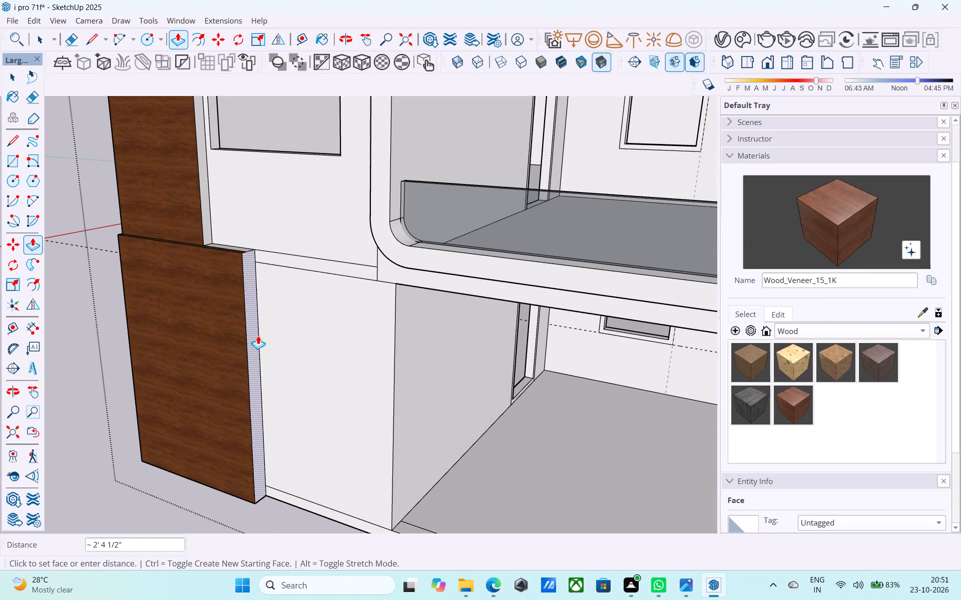
{"action": "scroll", "coordinate": [264, 340], "scroll_direction": "down", "scroll_amount": 5}
{"action": "left_click", "coordinate": [356, 367]}
{"action": "left_click", "coordinate": [334, 353]}
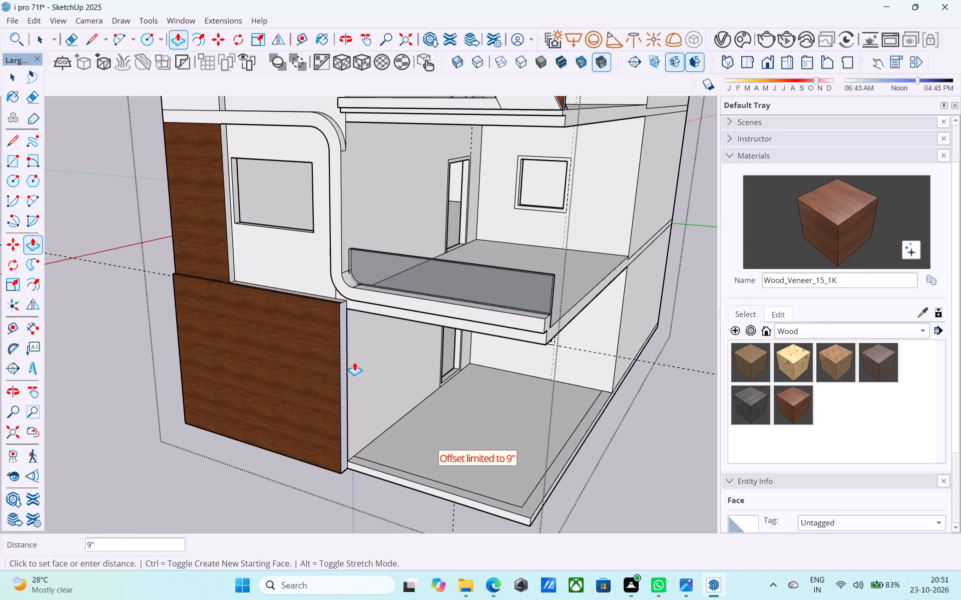
{"action": "left_click", "coordinate": [354, 362]}
Erase the edge dividing the wood ledge from the white strip along the top of the projecting base.
{"action": "middle_click_drag", "start_coordinate": [314, 309], "coordinate": [374, 271]}
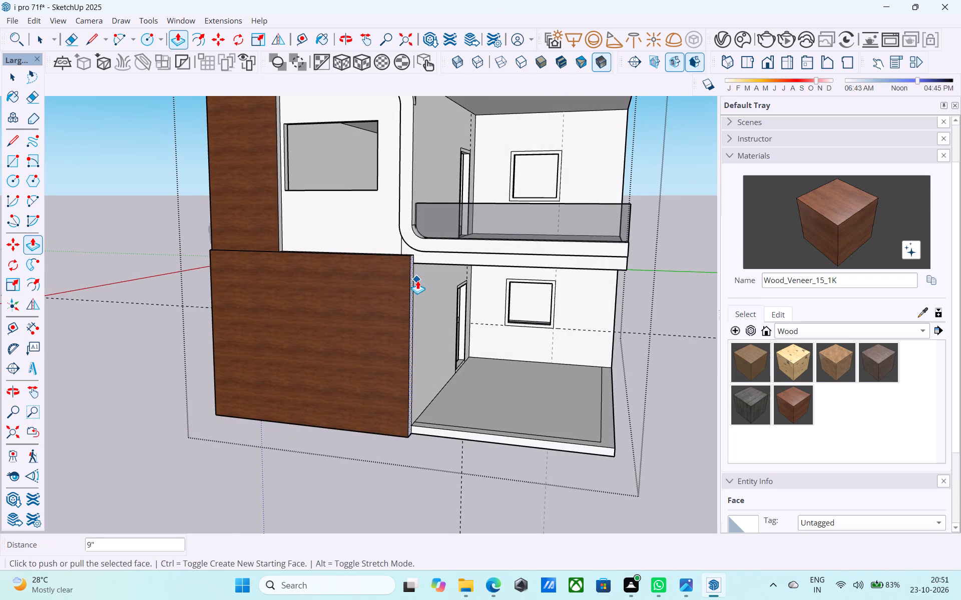
{"action": "middle_click_drag", "start_coordinate": [417, 283], "coordinate": [402, 393], "text": "shift"}
{"action": "middle_click_drag", "start_coordinate": [356, 384], "coordinate": [348, 400]}
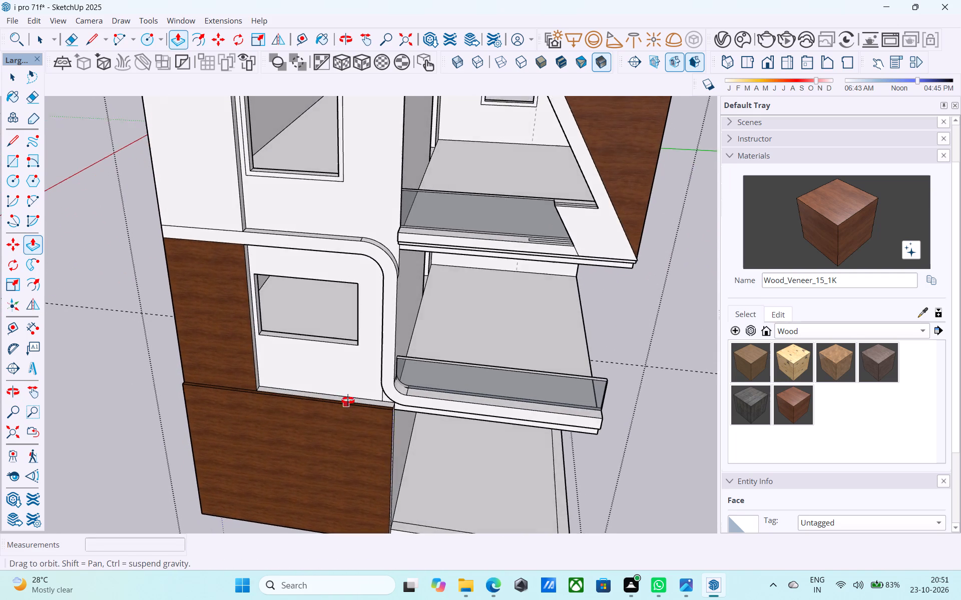
{"action": "middle_click_drag", "start_coordinate": [348, 400], "coordinate": [347, 406]}
{"action": "scroll", "coordinate": [321, 402], "scroll_direction": "up", "scroll_amount": 7}
{"action": "key", "text": "space"}
{"action": "left_click_drag", "start_coordinate": [273, 401], "coordinate": [268, 403]}
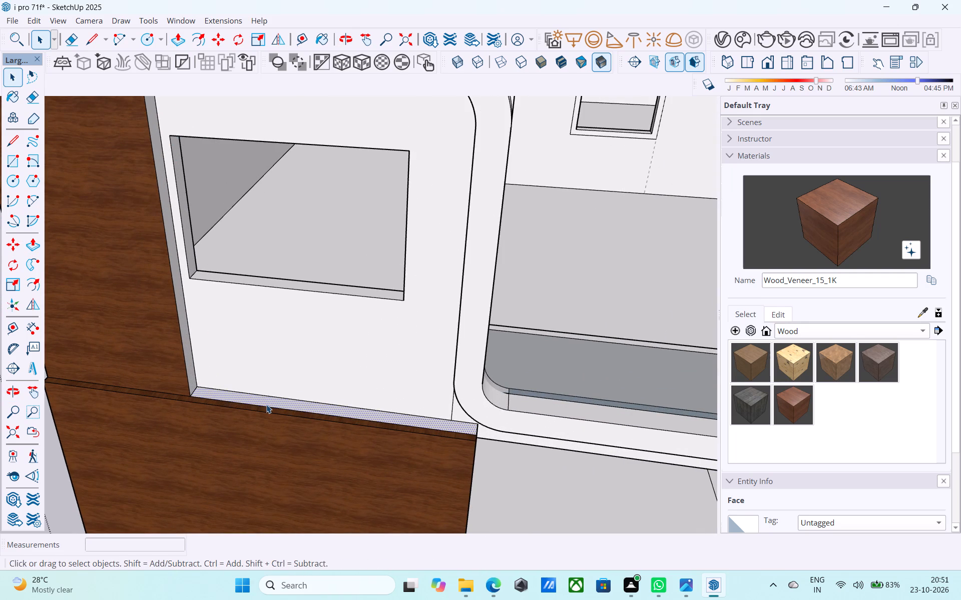
{"action": "scroll", "coordinate": [261, 402], "scroll_direction": "up", "scroll_amount": 7}
{"action": "middle_click_drag", "start_coordinate": [253, 402], "coordinate": [104, 381]}
{"action": "scroll", "coordinate": [114, 381], "scroll_direction": "up", "scroll_amount": 1}
{"action": "middle_click_drag", "start_coordinate": [193, 397], "coordinate": [180, 391]}
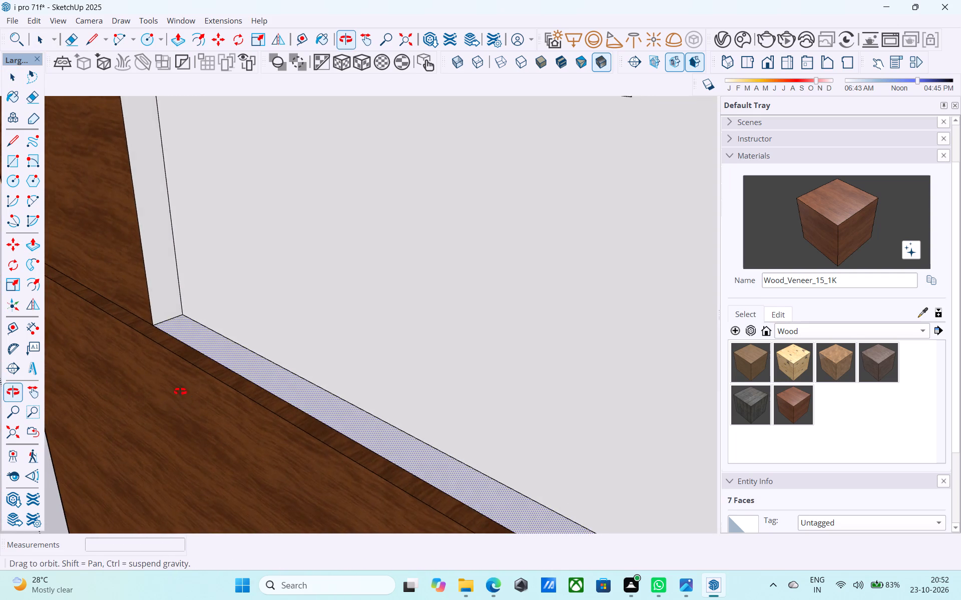
{"action": "middle_click_drag", "start_coordinate": [180, 391], "coordinate": [139, 390]}
{"action": "key", "text": "e"}
{"action": "left_click_drag", "start_coordinate": [252, 384], "coordinate": [248, 384]}
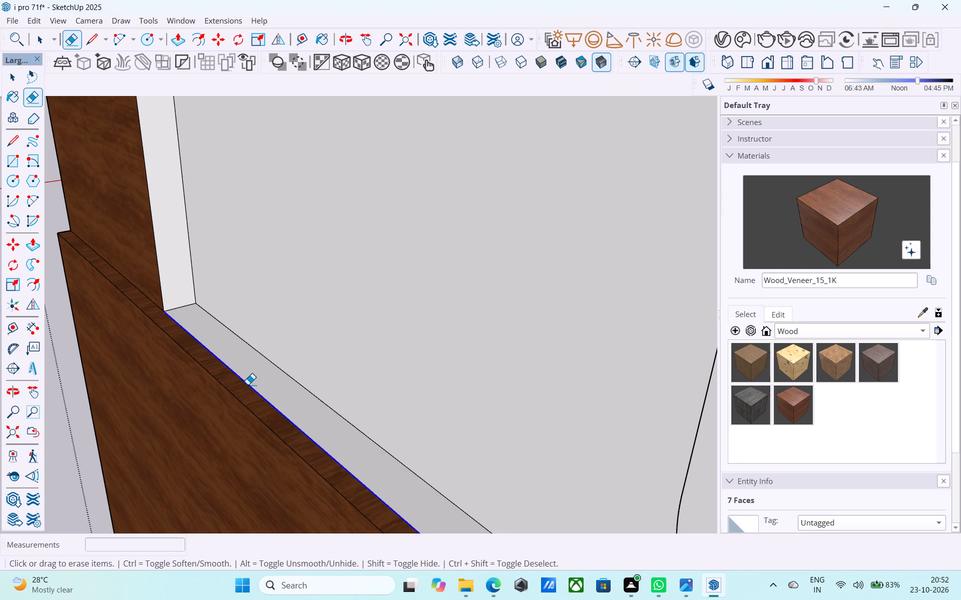
{"action": "left_click_drag", "start_coordinate": [248, 384], "coordinate": [247, 385]}
Push the wood base's top face down by about 2' 3 13/16".
{"action": "key", "text": "space"}
{"action": "left_click", "coordinate": [246, 384]}
{"action": "key", "text": "p"}
{"action": "left_click", "coordinate": [246, 384]}
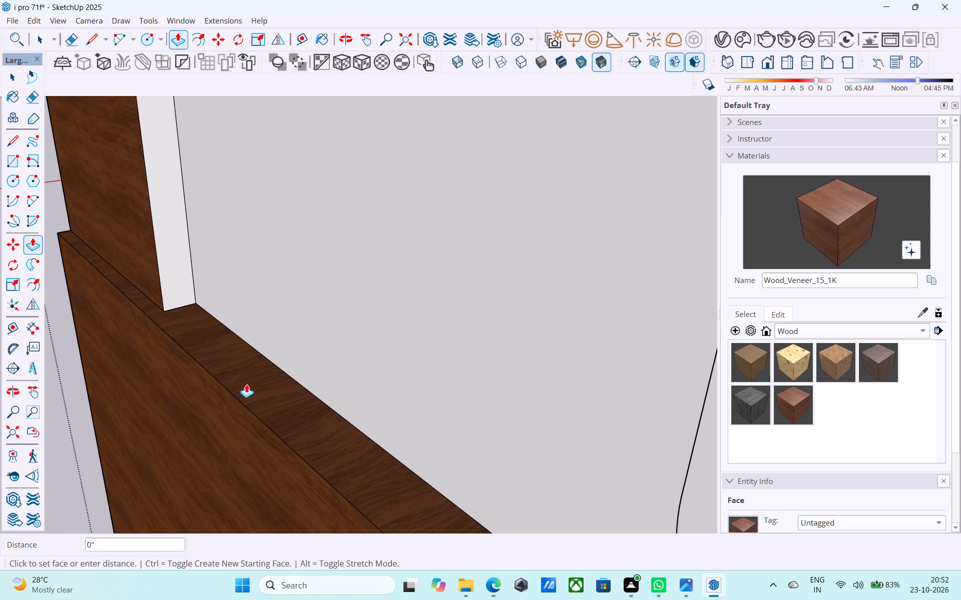
{"action": "scroll", "coordinate": [245, 434], "scroll_direction": "down", "scroll_amount": 3}
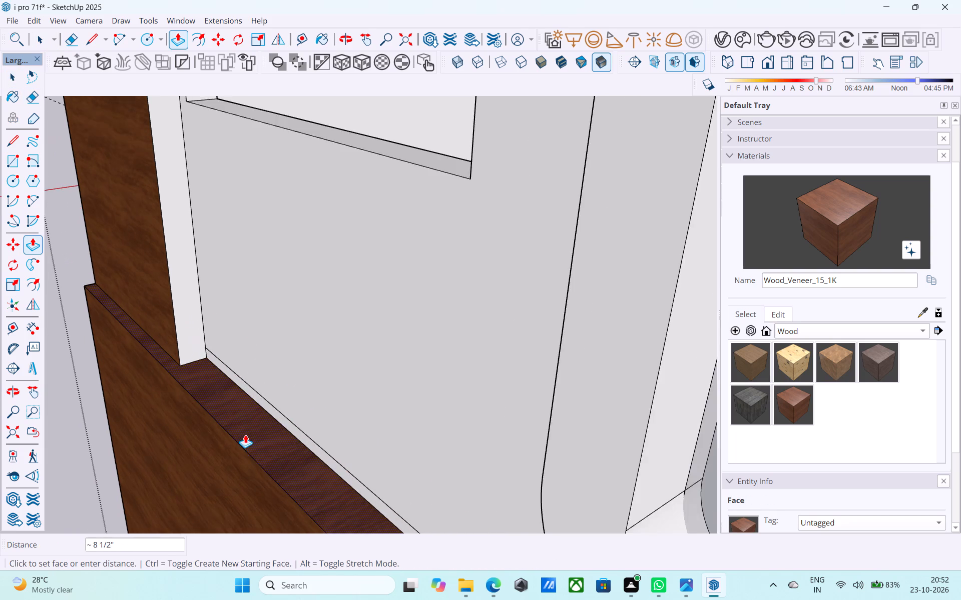
{"action": "middle_click_drag", "start_coordinate": [245, 434], "coordinate": [331, 237]}
{"action": "left_click", "coordinate": [334, 326]}
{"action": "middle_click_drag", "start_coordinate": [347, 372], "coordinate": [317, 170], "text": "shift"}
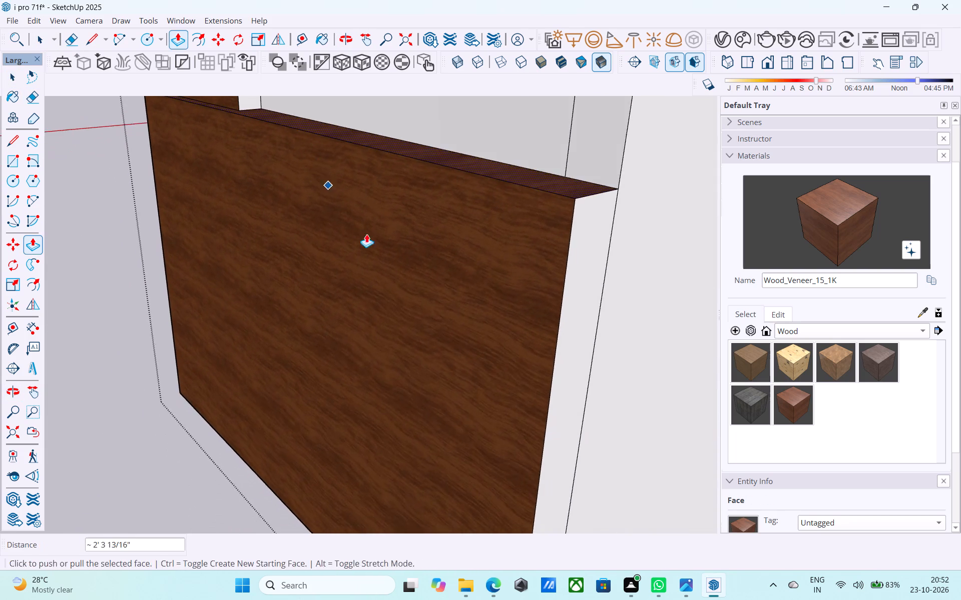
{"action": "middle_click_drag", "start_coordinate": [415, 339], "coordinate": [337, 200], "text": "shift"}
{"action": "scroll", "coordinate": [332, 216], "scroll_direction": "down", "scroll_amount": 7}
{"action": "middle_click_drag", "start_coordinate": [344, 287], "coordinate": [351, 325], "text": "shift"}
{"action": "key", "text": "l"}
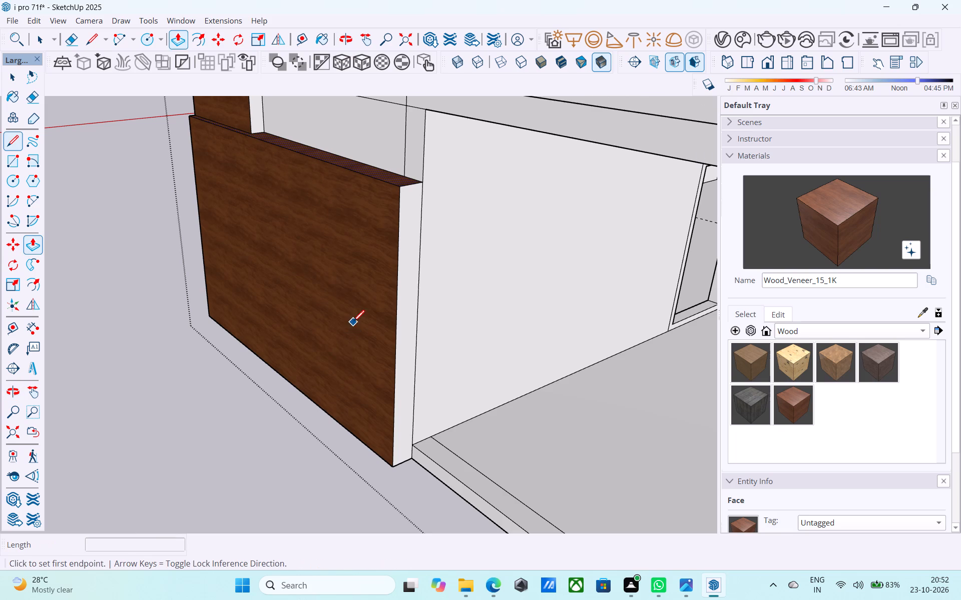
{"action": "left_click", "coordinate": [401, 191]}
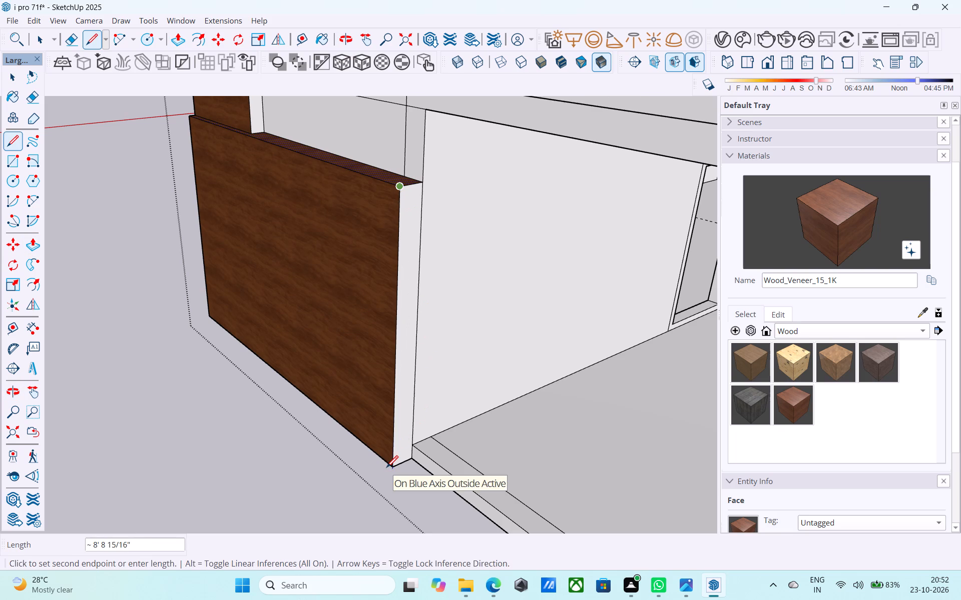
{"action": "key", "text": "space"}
Push the wood base's top face down by a further 2'.
{"action": "scroll", "coordinate": [399, 168], "scroll_direction": "up", "scroll_amount": 3}
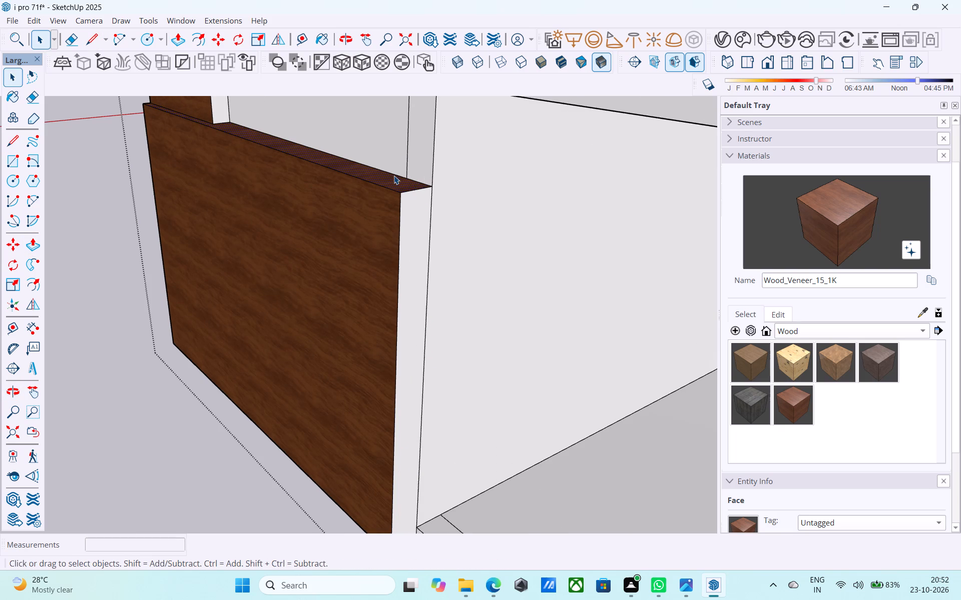
{"action": "key", "text": "p"}
{"action": "left_click", "coordinate": [394, 175]}
{"action": "type", "text": "2'"}
{"action": "key", "text": "Return"}
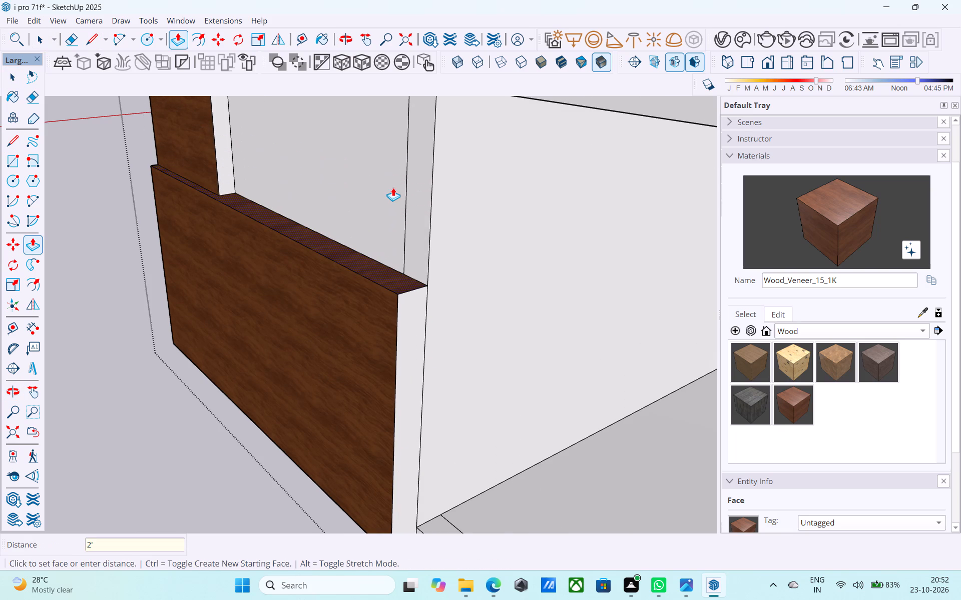
{"action": "key", "text": "space"}
Examine the full facade from several angles and distances to judge the lowered wood base's proportions.
{"action": "scroll", "coordinate": [369, 201], "scroll_direction": "down", "scroll_amount": 6}
{"action": "middle_click_drag", "start_coordinate": [342, 221], "coordinate": [478, 175]}
{"action": "scroll", "coordinate": [234, 189], "scroll_direction": "down", "scroll_amount": 4}
{"action": "middle_click_drag", "start_coordinate": [353, 219], "coordinate": [423, 200]}
{"action": "scroll", "coordinate": [454, 191], "scroll_direction": "up", "scroll_amount": 2}
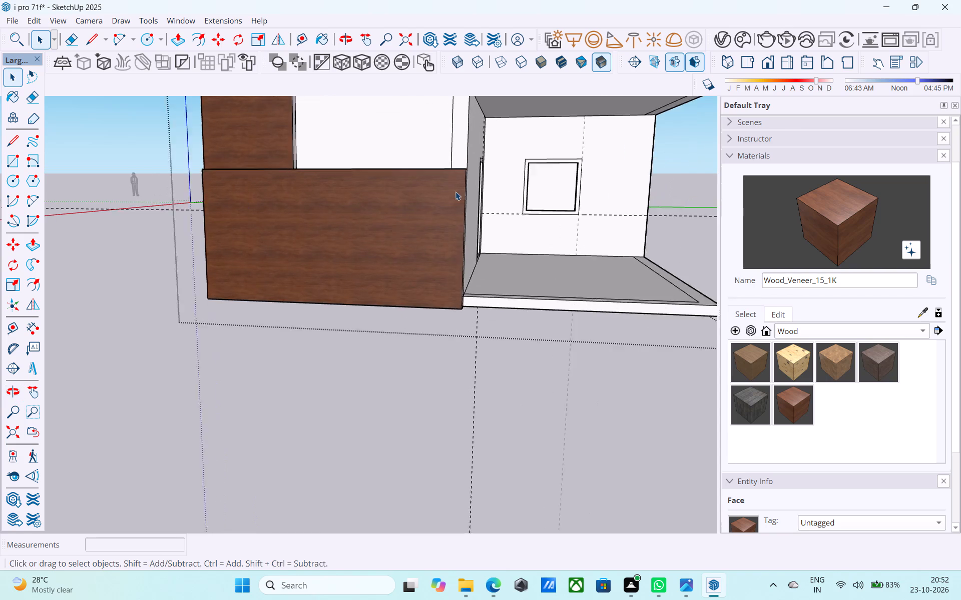
{"action": "scroll", "coordinate": [455, 191], "scroll_direction": "up", "scroll_amount": 3}
{"action": "scroll", "coordinate": [456, 193], "scroll_direction": "down", "scroll_amount": 1}
{"action": "middle_click_drag", "start_coordinate": [439, 199], "coordinate": [386, 235], "text": "shift"}
{"action": "scroll", "coordinate": [385, 235], "scroll_direction": "down", "scroll_amount": 9}
{"action": "middle_click_drag", "start_coordinate": [383, 246], "coordinate": [402, 313], "text": "shift"}
{"action": "scroll", "coordinate": [438, 227], "scroll_direction": "down", "scroll_amount": 2}
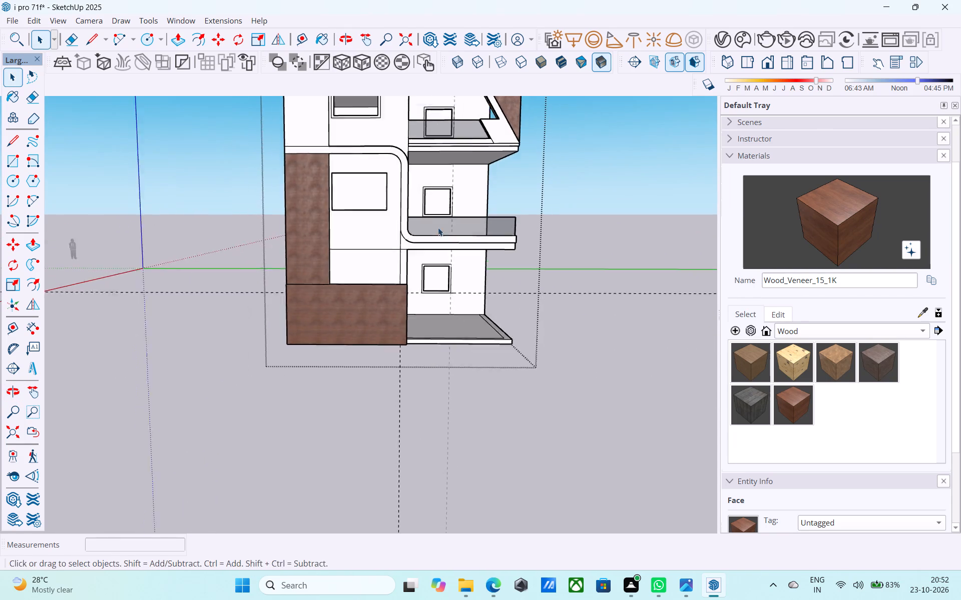
{"action": "scroll", "coordinate": [438, 227], "scroll_direction": "down", "scroll_amount": 3}
{"action": "middle_click_drag", "start_coordinate": [426, 237], "coordinate": [400, 310], "text": "shift"}
{"action": "scroll", "coordinate": [417, 251], "scroll_direction": "down", "scroll_amount": 4}
{"action": "middle_click_drag", "start_coordinate": [414, 251], "coordinate": [398, 292], "text": "shift"}
{"action": "scroll", "coordinate": [398, 292], "scroll_direction": "up", "scroll_amount": 5}
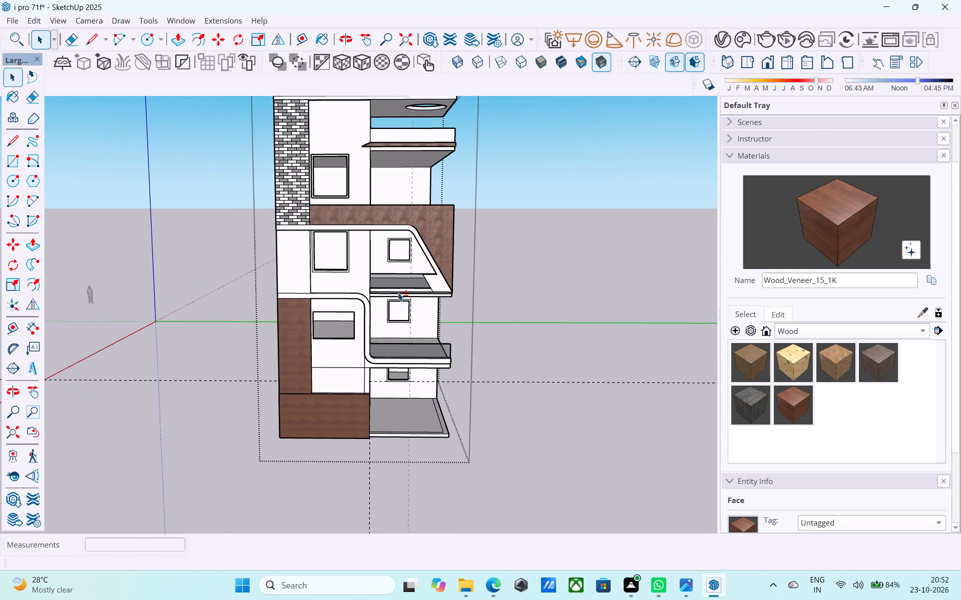
{"action": "middle_click_drag", "start_coordinate": [384, 310], "coordinate": [394, 282], "text": "shift"}
{"action": "scroll", "coordinate": [394, 282], "scroll_direction": "up", "scroll_amount": 3}
{"action": "scroll", "coordinate": [394, 283], "scroll_direction": "down", "scroll_amount": 4}
{"action": "middle_click_drag", "start_coordinate": [394, 283], "coordinate": [392, 336], "text": "shift"}
{"action": "scroll", "coordinate": [391, 329], "scroll_direction": "up", "scroll_amount": 3}
{"action": "scroll", "coordinate": [391, 328], "scroll_direction": "down", "scroll_amount": 3}
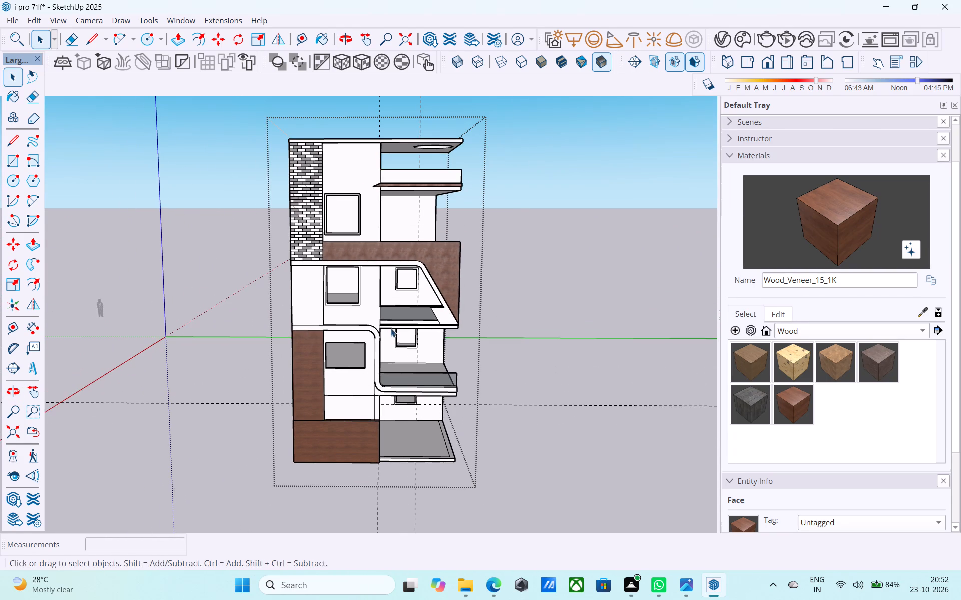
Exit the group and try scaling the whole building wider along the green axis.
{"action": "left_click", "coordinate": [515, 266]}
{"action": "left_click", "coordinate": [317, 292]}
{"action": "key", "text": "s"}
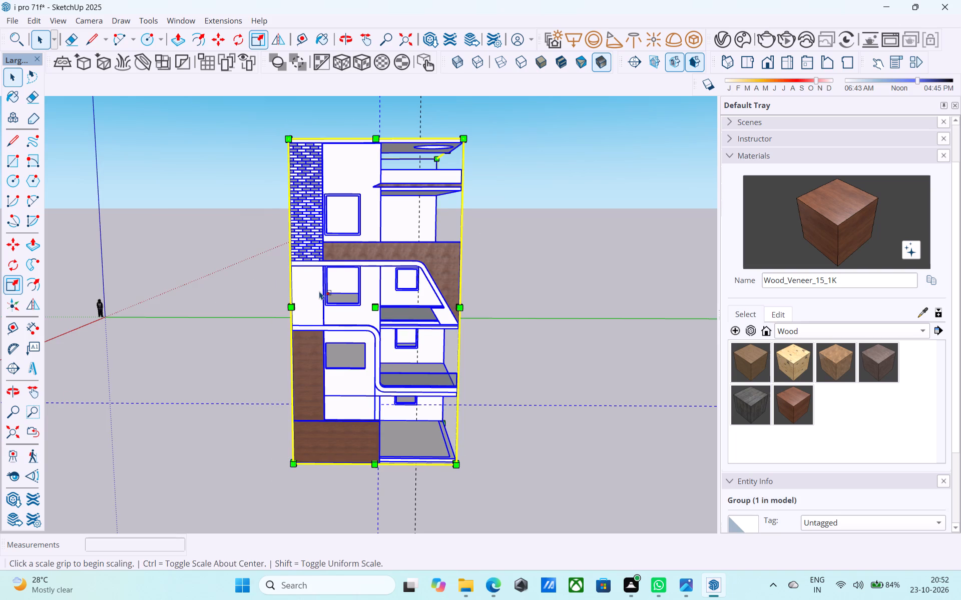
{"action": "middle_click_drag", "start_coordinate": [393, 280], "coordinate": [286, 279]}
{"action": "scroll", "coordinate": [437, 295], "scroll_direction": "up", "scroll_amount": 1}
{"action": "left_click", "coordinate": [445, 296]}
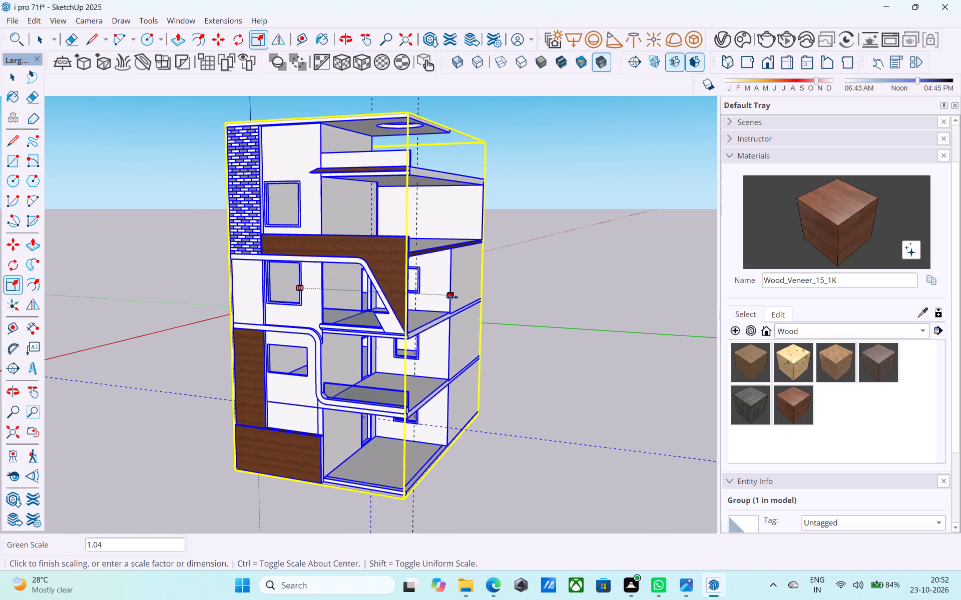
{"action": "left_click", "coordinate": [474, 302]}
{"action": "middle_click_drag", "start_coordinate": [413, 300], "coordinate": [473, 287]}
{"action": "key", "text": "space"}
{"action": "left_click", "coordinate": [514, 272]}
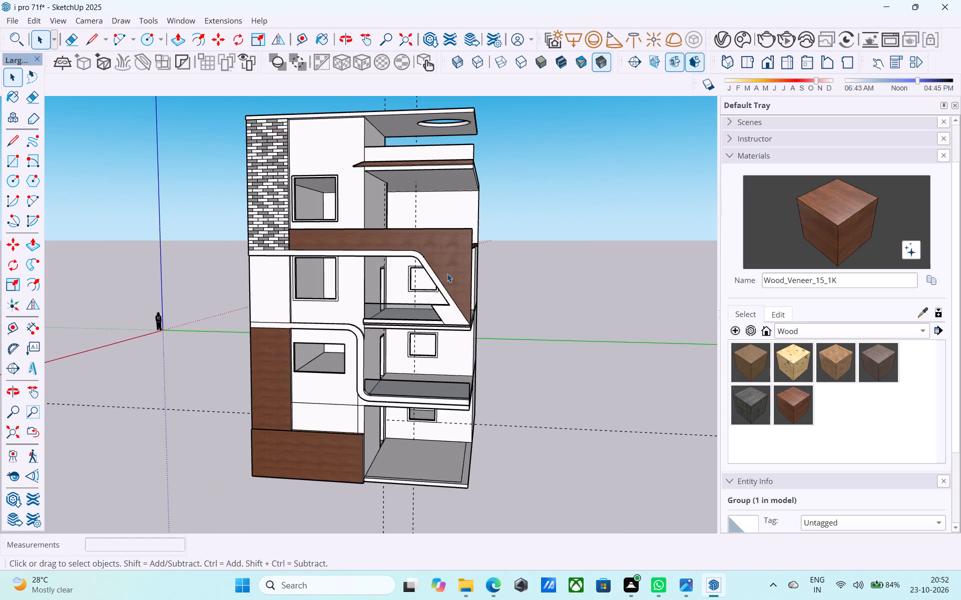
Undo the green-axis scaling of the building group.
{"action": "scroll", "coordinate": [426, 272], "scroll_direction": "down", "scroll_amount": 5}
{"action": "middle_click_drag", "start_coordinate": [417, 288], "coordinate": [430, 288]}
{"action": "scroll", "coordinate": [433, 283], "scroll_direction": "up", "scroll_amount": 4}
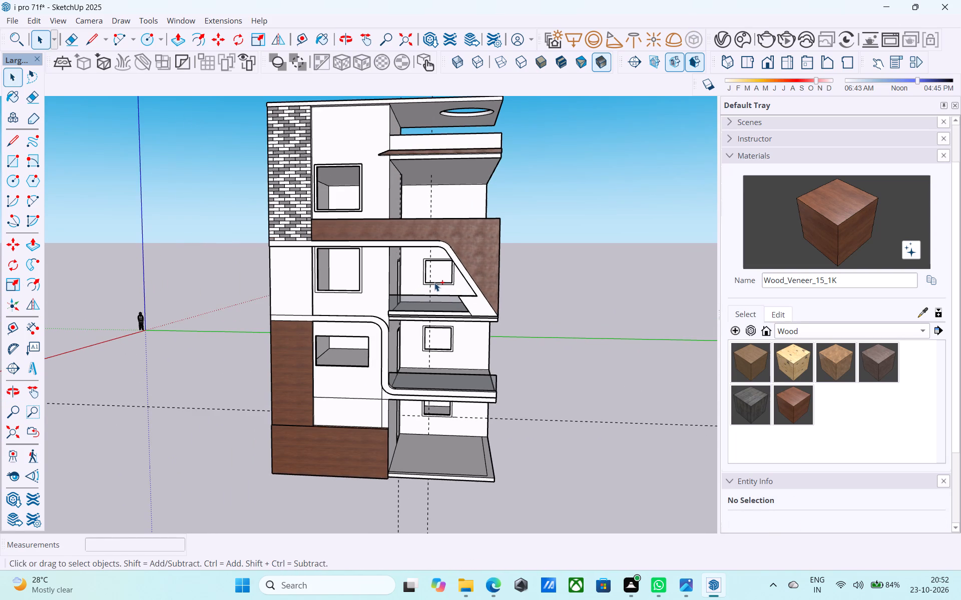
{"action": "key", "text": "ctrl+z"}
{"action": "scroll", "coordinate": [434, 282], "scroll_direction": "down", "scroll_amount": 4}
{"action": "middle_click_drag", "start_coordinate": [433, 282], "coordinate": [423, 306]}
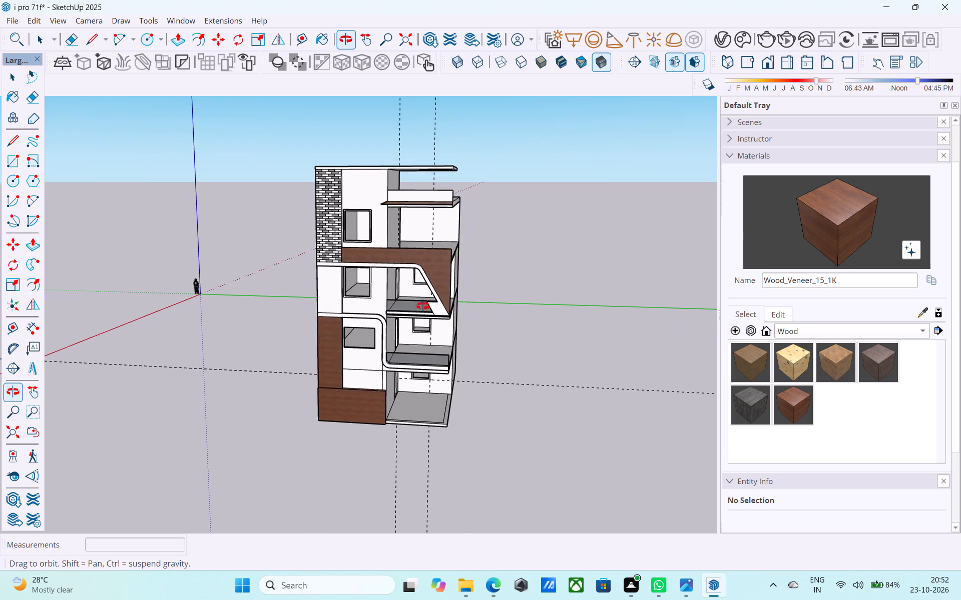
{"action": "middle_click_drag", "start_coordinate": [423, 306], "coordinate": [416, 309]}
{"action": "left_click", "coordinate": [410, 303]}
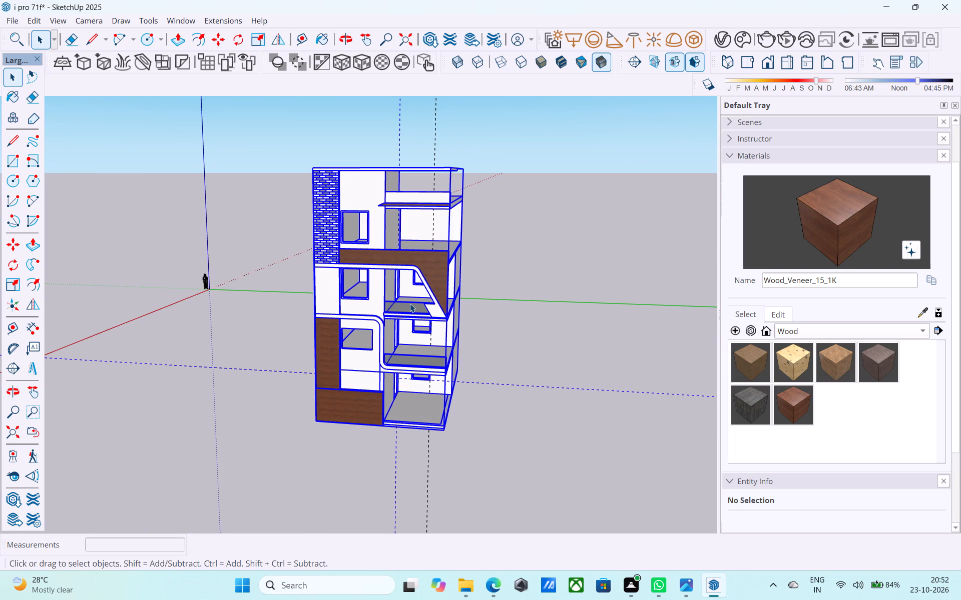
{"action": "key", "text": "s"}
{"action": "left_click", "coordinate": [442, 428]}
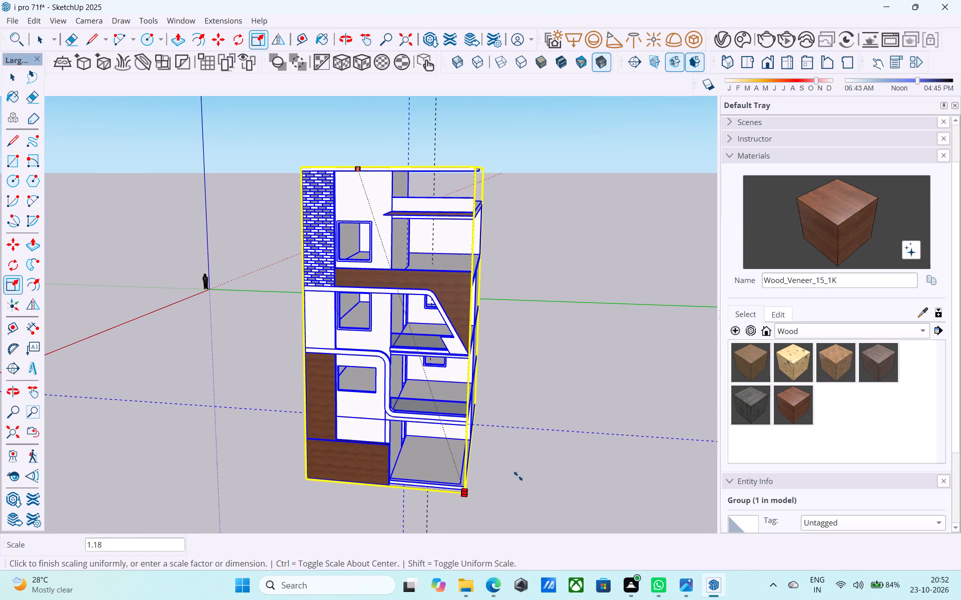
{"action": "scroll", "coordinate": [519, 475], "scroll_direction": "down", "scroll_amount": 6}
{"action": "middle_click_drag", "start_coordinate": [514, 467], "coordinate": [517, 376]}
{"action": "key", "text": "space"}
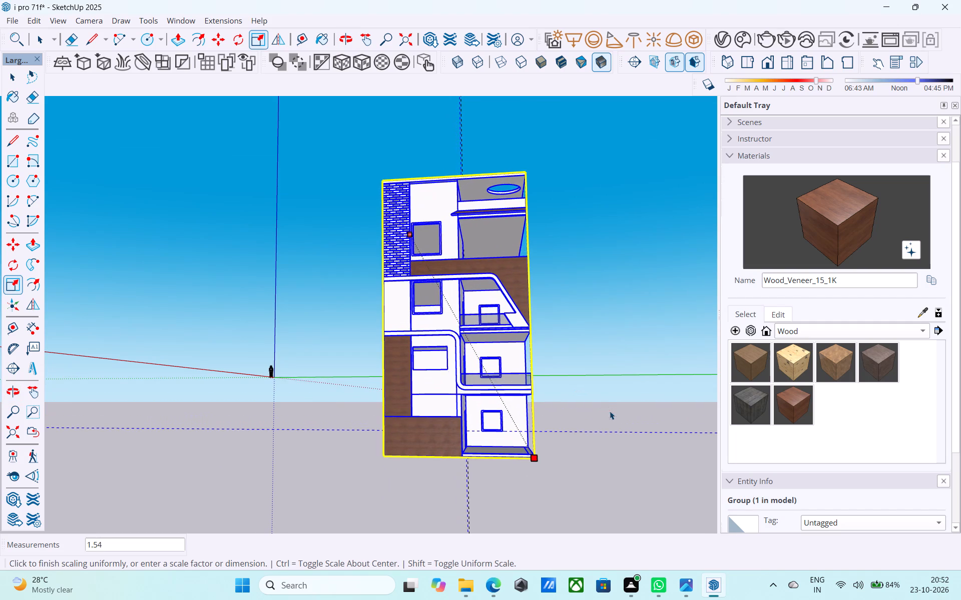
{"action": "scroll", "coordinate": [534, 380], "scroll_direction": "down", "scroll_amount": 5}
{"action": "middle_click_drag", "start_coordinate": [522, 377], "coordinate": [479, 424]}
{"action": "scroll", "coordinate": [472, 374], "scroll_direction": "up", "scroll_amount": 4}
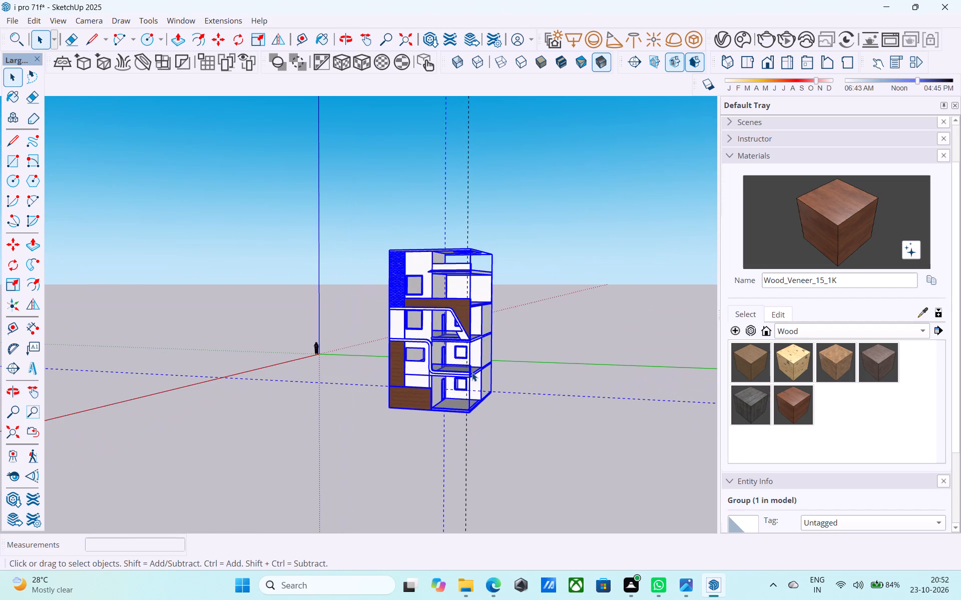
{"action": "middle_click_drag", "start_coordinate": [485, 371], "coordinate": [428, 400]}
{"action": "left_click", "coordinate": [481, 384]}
Open the building group for editing.
{"action": "scroll", "coordinate": [402, 401], "scroll_direction": "up", "scroll_amount": 4}
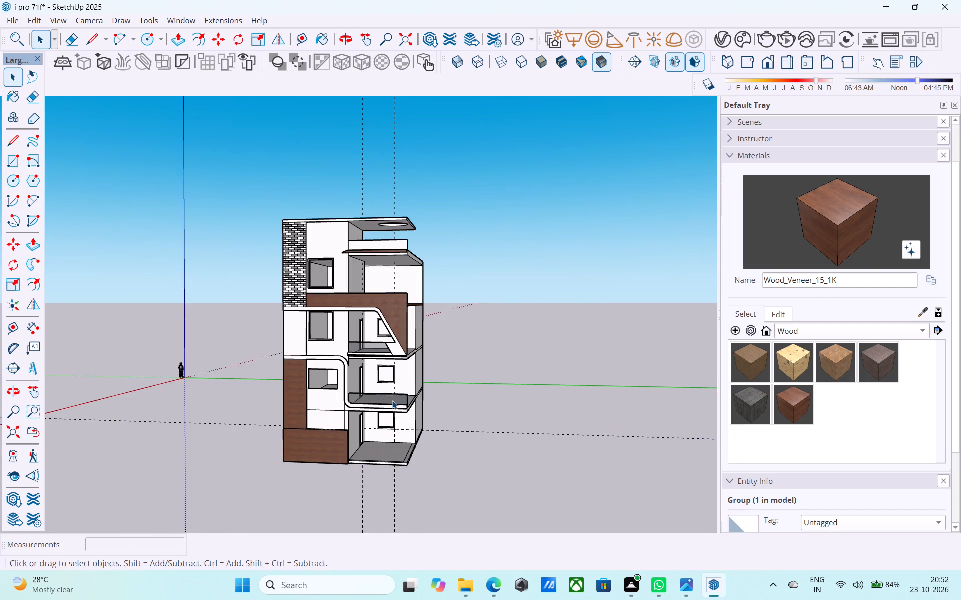
{"action": "double_click", "coordinate": [392, 400]}
Examine the complete front elevation from near and far, including the wood base, balconies and roof opening.
{"action": "scroll", "coordinate": [375, 406], "scroll_direction": "up", "scroll_amount": 4}
{"action": "middle_click_drag", "start_coordinate": [365, 413], "coordinate": [358, 437]}
{"action": "scroll", "coordinate": [320, 476], "scroll_direction": "up", "scroll_amount": 1}
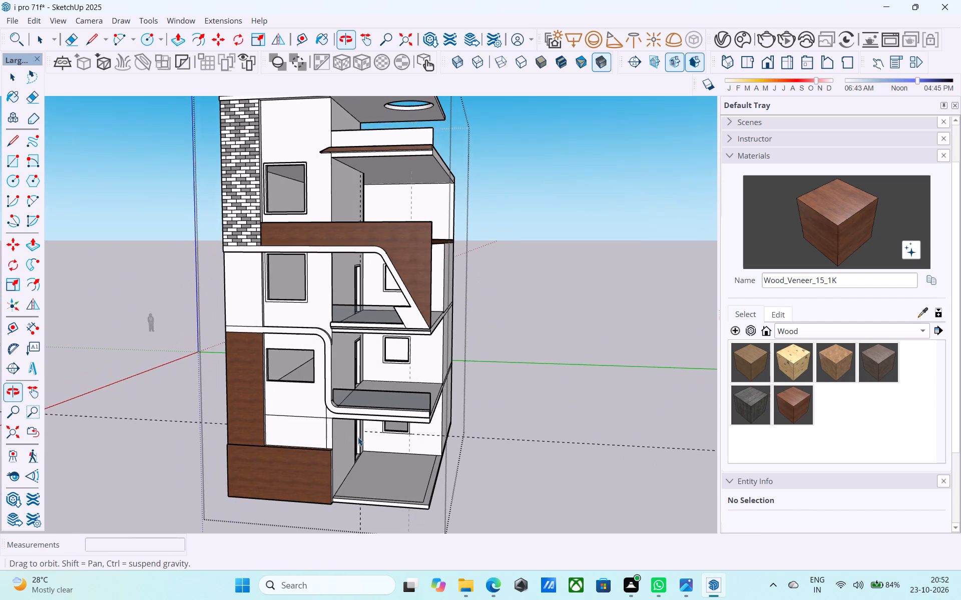
{"action": "middle_click_drag", "start_coordinate": [358, 437], "coordinate": [358, 437]}
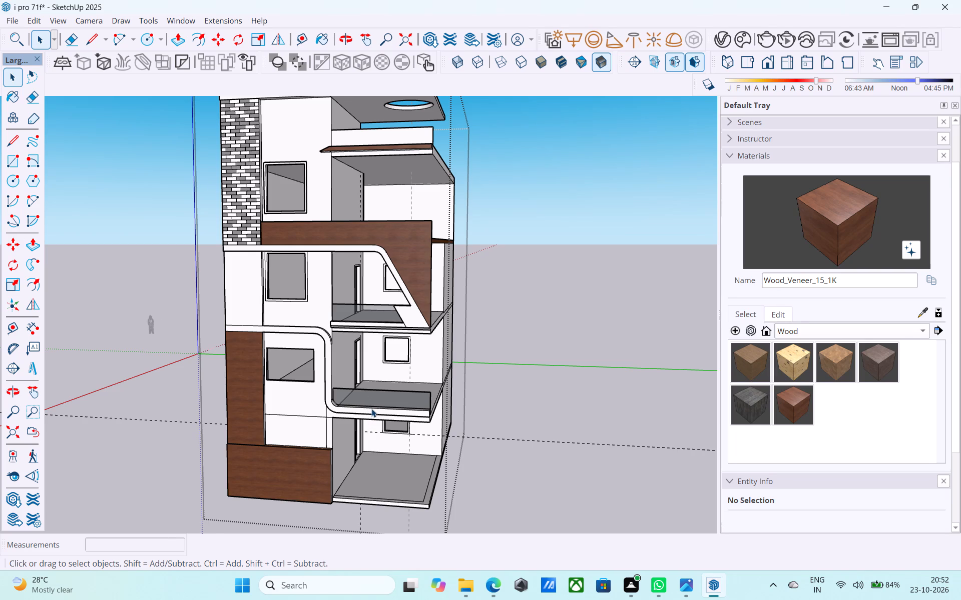
{"action": "scroll", "coordinate": [371, 408], "scroll_direction": "down", "scroll_amount": 6}
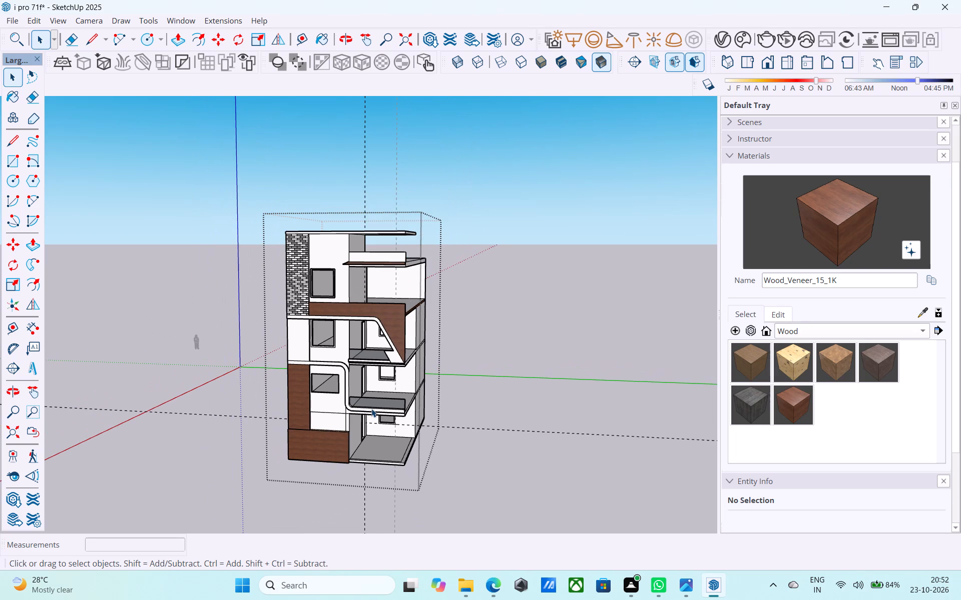
{"action": "middle_click_drag", "start_coordinate": [371, 408], "coordinate": [383, 387]}
{"action": "middle_click_drag", "start_coordinate": [354, 424], "coordinate": [354, 413]}
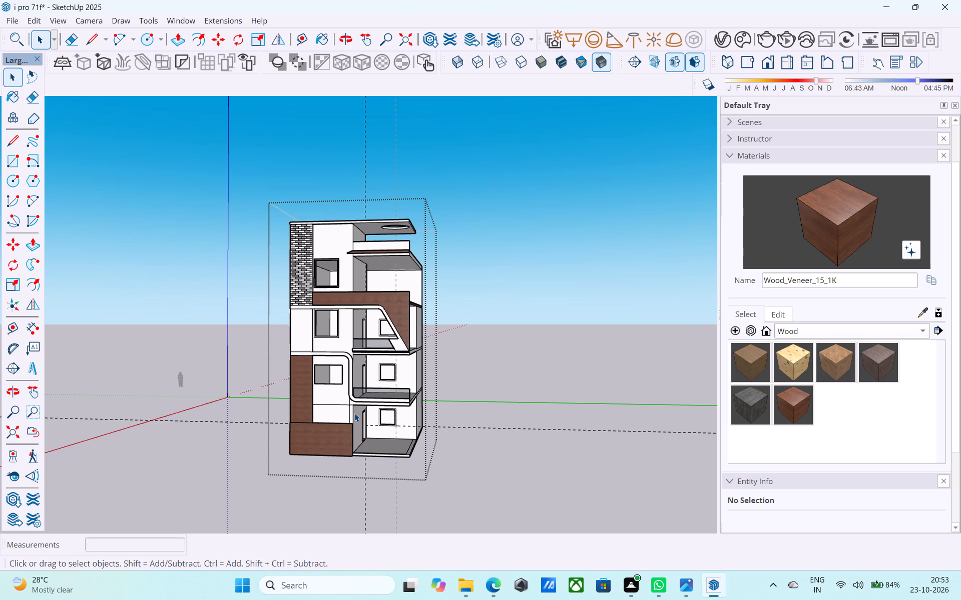
{"action": "scroll", "coordinate": [354, 412], "scroll_direction": "up", "scroll_amount": 1}
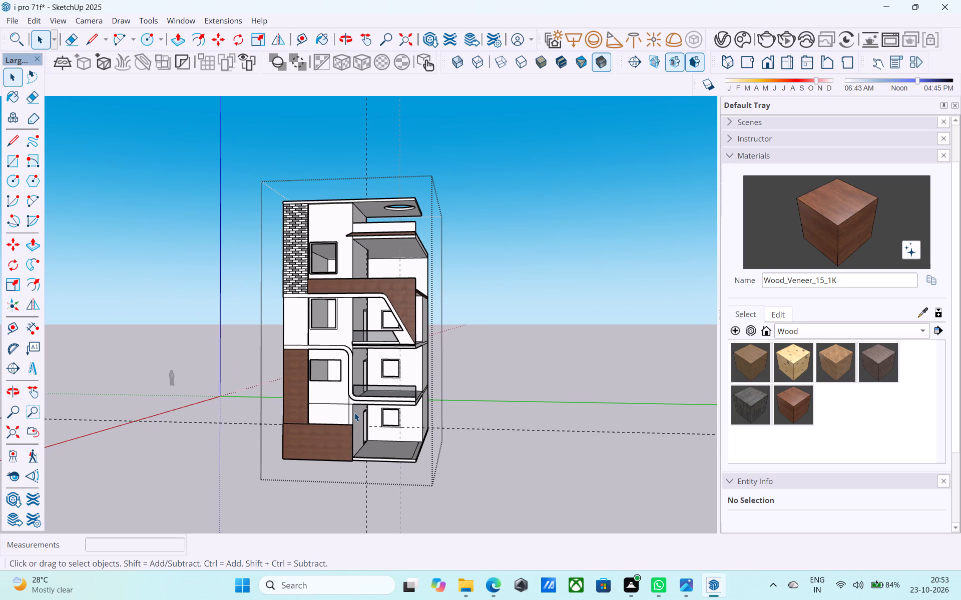
Raise the top face of the wood-veneer base below the lower pier by 2'.
{"action": "scroll", "coordinate": [350, 410], "scroll_direction": "up", "scroll_amount": 5}
{"action": "middle_click_drag", "start_coordinate": [307, 445], "coordinate": [300, 440]}
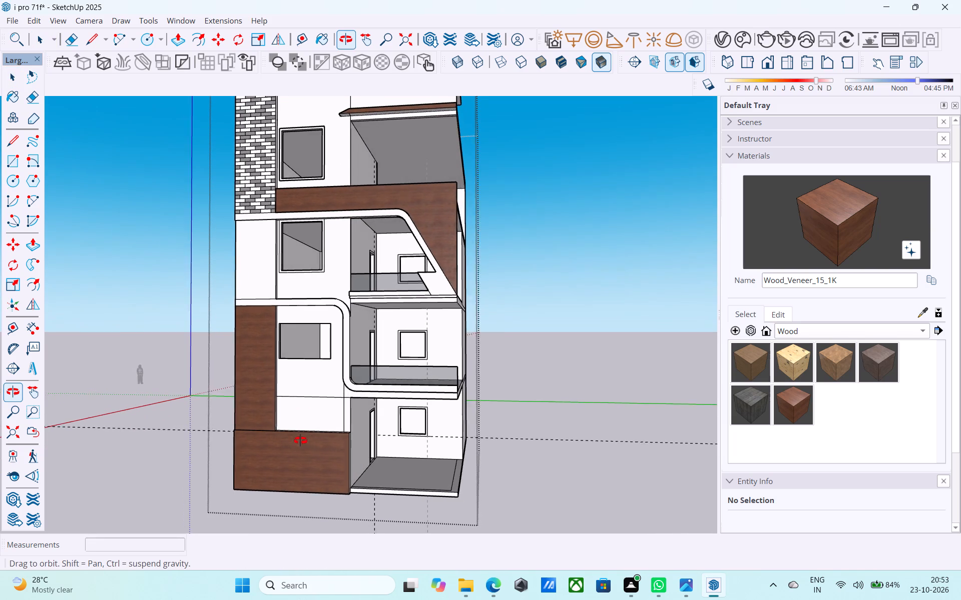
{"action": "middle_click_drag", "start_coordinate": [300, 440], "coordinate": [300, 440]}
{"action": "middle_click_drag", "start_coordinate": [335, 434], "coordinate": [256, 420], "text": "shift"}
{"action": "scroll", "coordinate": [335, 434], "scroll_direction": "up", "scroll_amount": 1, "text": "shift"}
{"action": "middle_click_drag", "start_coordinate": [273, 433], "coordinate": [274, 429]}
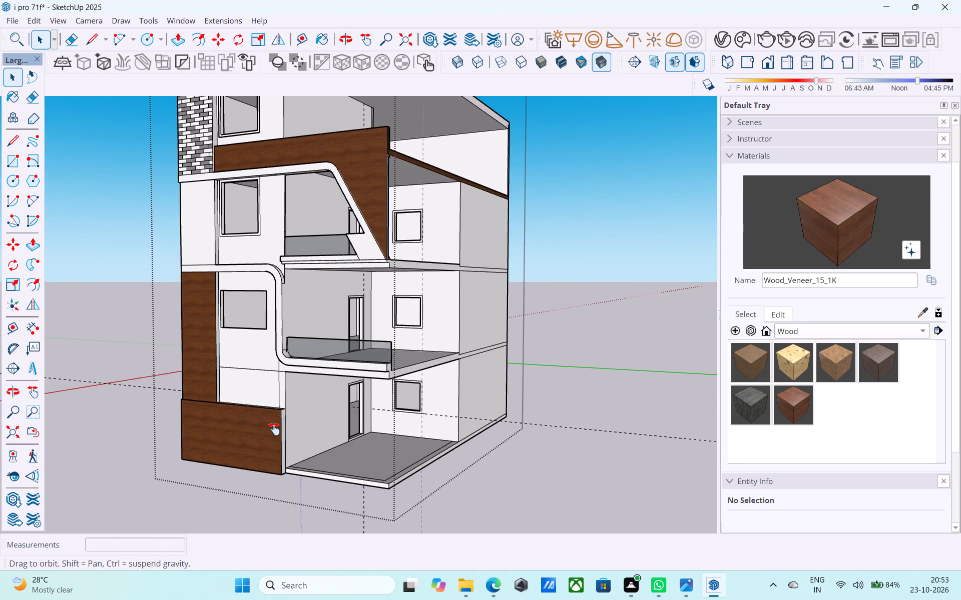
{"action": "middle_click_drag", "start_coordinate": [274, 429], "coordinate": [262, 431]}
{"action": "middle_click_drag", "start_coordinate": [266, 429], "coordinate": [280, 449]}
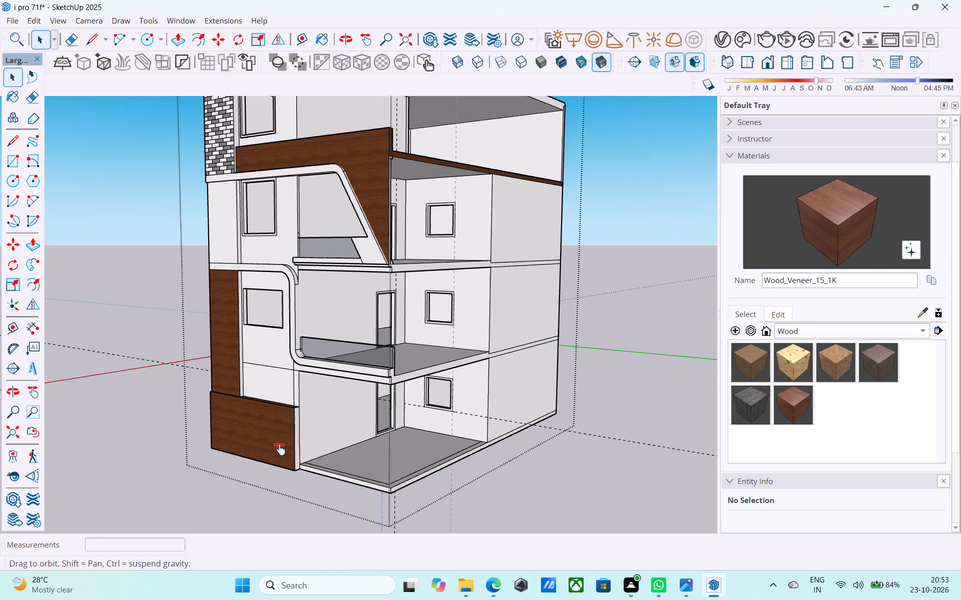
{"action": "middle_click_drag", "start_coordinate": [280, 449], "coordinate": [281, 510]}
{"action": "scroll", "coordinate": [261, 456], "scroll_direction": "up", "scroll_amount": 9}
{"action": "left_click", "coordinate": [284, 431]}
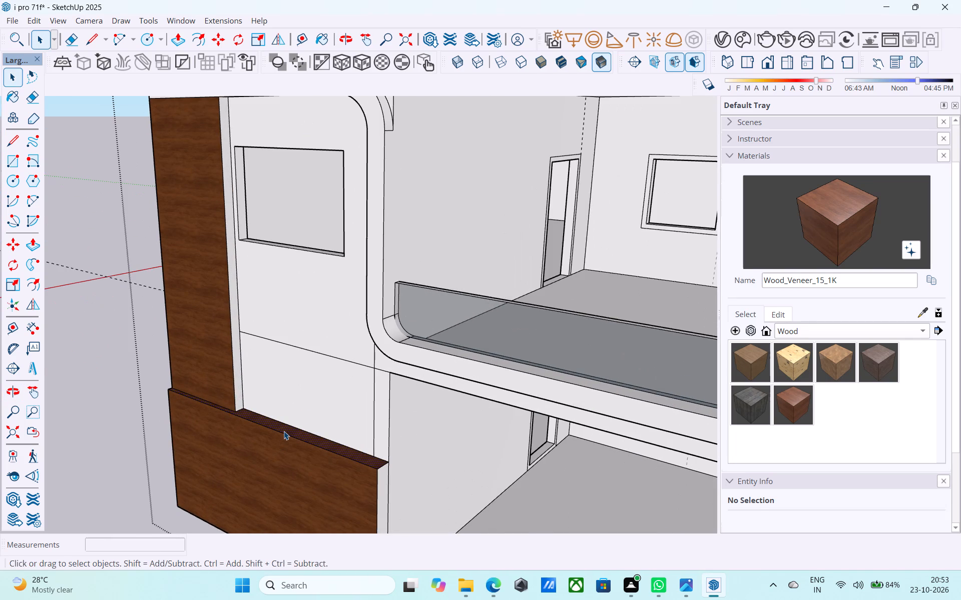
{"action": "key", "text": "p"}
{"action": "left_click", "coordinate": [284, 431]}
{"action": "type", "text": "2'"}
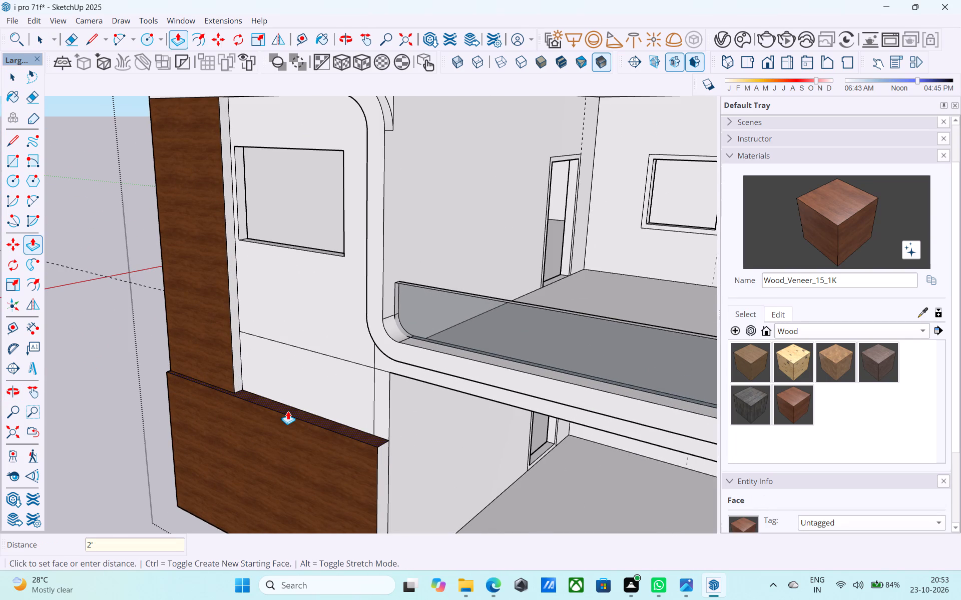
{"action": "key", "text": "Return"}
{"action": "key", "text": "space"}
Extend the end face of the wood base 11' 9" across the open ground-floor front to the building's far corner.
{"action": "scroll", "coordinate": [288, 400], "scroll_direction": "down", "scroll_amount": 7}
{"action": "scroll", "coordinate": [311, 429], "scroll_direction": "up", "scroll_amount": 5}
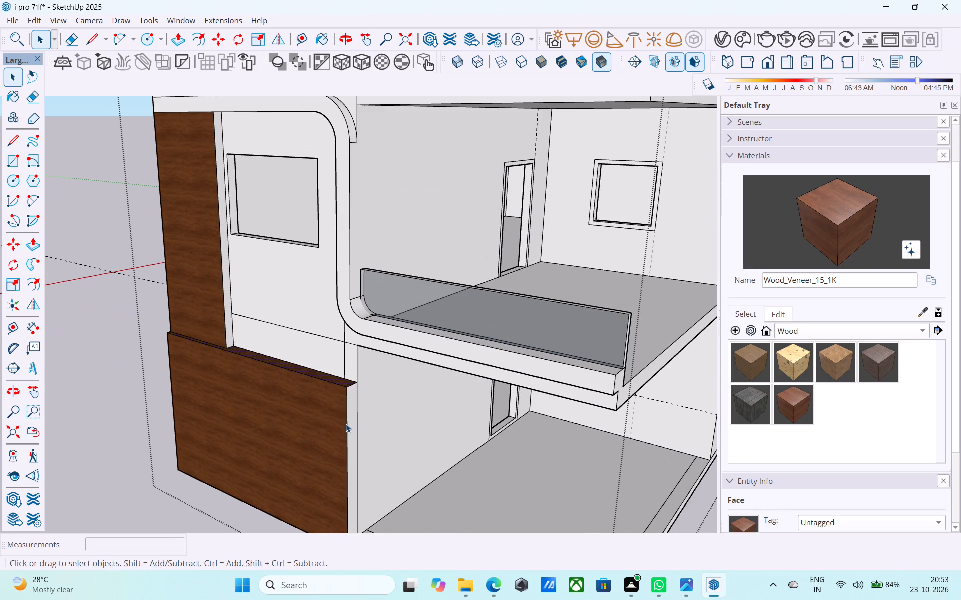
{"action": "left_click", "coordinate": [351, 421]}
{"action": "key", "text": "p"}
{"action": "left_click", "coordinate": [351, 419]}
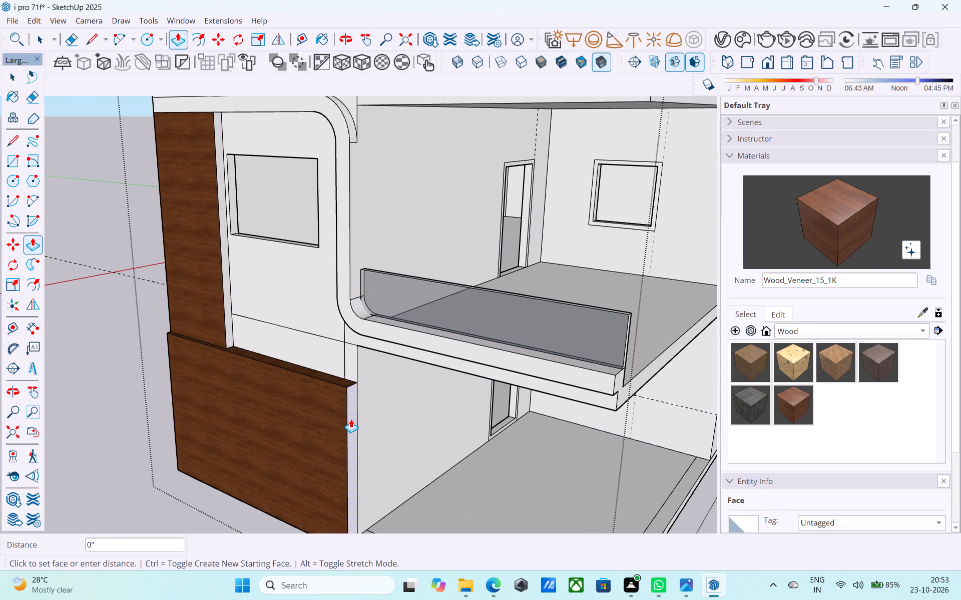
{"action": "scroll", "coordinate": [351, 419], "scroll_direction": "down", "scroll_amount": 5}
{"action": "left_click", "coordinate": [517, 394]}
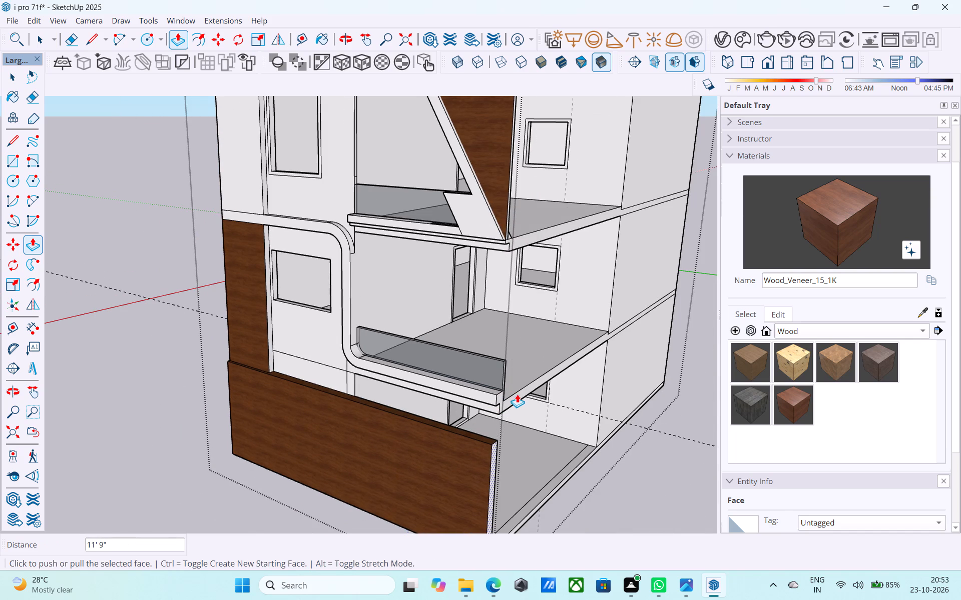
Examine the extended wood base against the whole facade from several distances and angles.
{"action": "scroll", "coordinate": [519, 398], "scroll_direction": "down", "scroll_amount": 5}
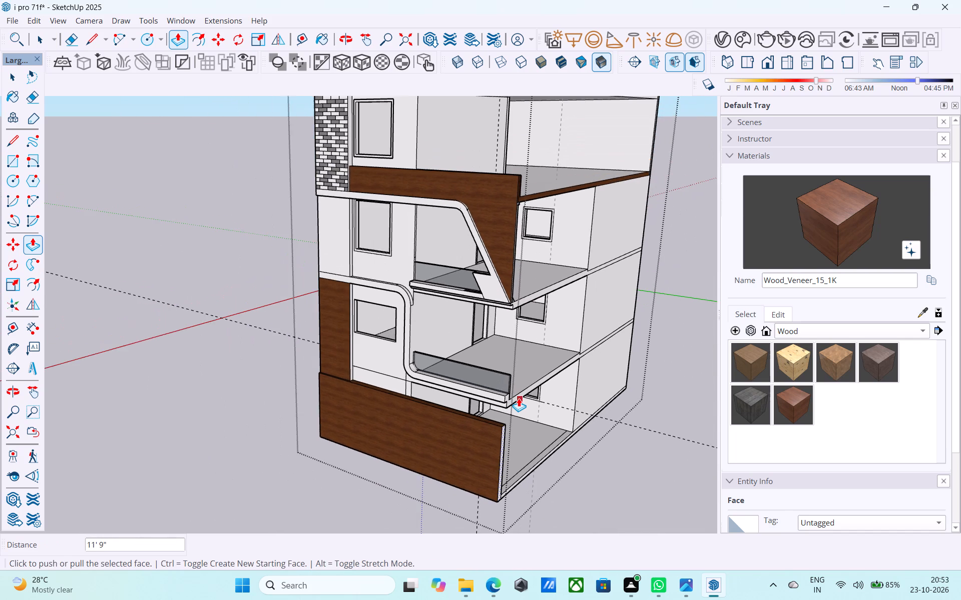
{"action": "scroll", "coordinate": [519, 398], "scroll_direction": "down", "scroll_amount": 1}
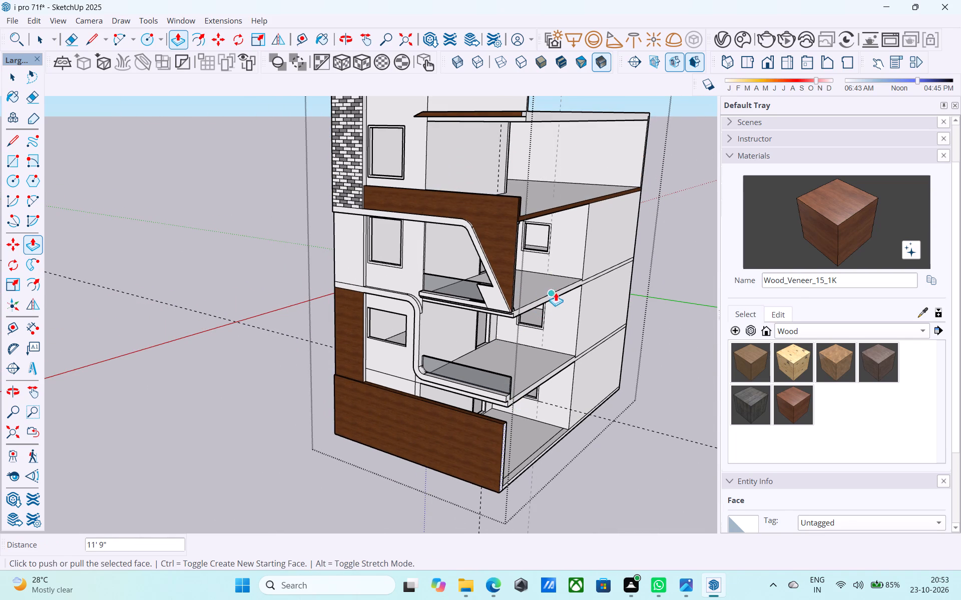
{"action": "scroll", "coordinate": [550, 303], "scroll_direction": "down", "scroll_amount": 5}
{"action": "middle_click_drag", "start_coordinate": [540, 319], "coordinate": [539, 319]}
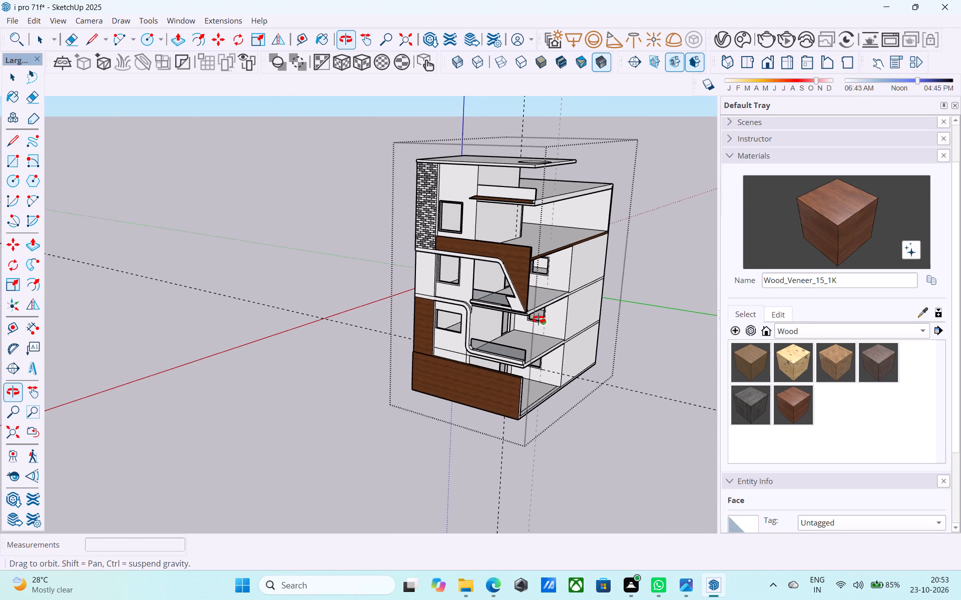
{"action": "middle_click_drag", "start_coordinate": [539, 319], "coordinate": [485, 334]}
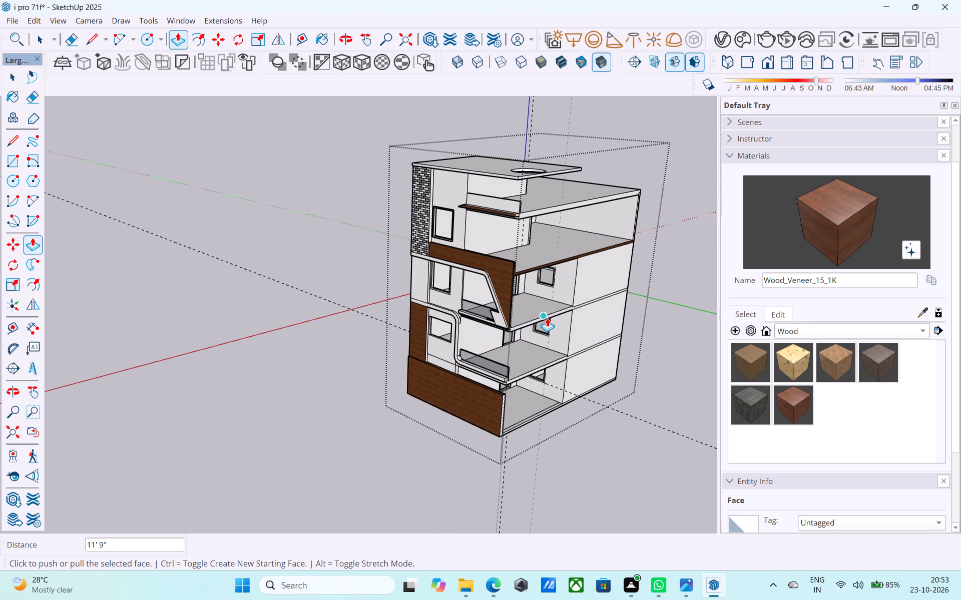
{"action": "scroll", "coordinate": [547, 318], "scroll_direction": "down", "scroll_amount": 5}
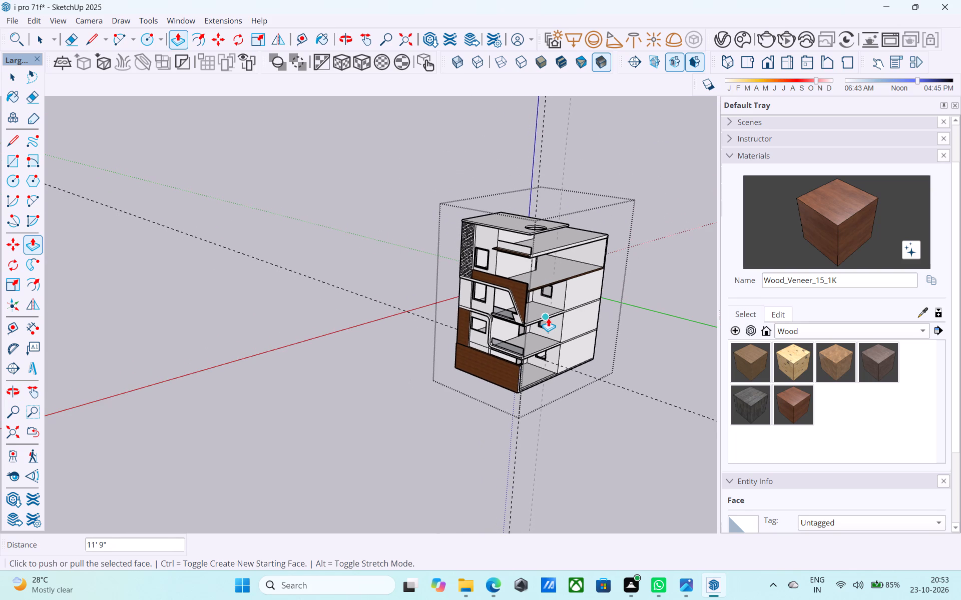
{"action": "middle_click_drag", "start_coordinate": [491, 350], "coordinate": [493, 291]}
{"action": "scroll", "coordinate": [494, 295], "scroll_direction": "up", "scroll_amount": 2}
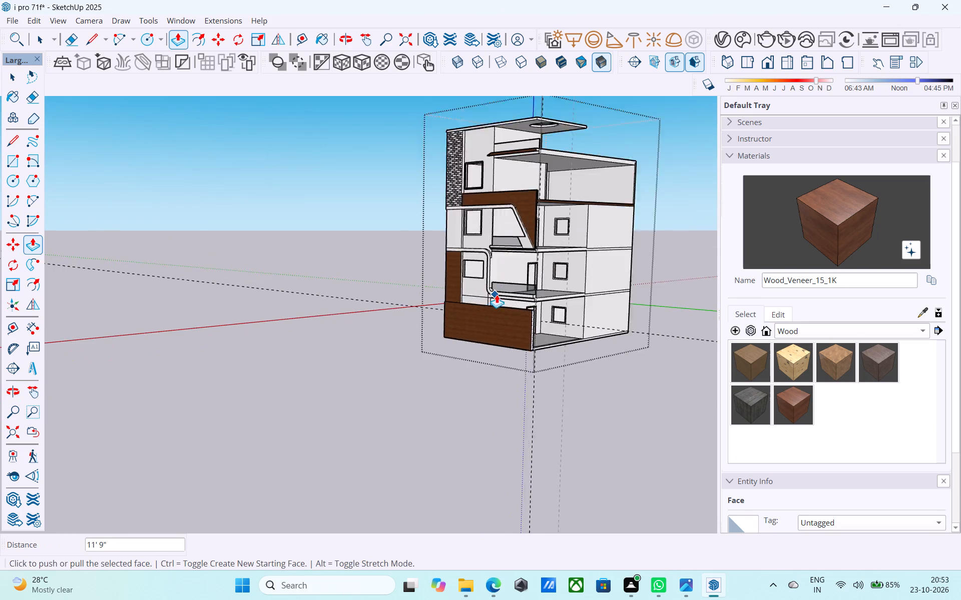
{"action": "scroll", "coordinate": [497, 294], "scroll_direction": "up", "scroll_amount": 7}
Copy the inner vertical edge at the extended base wall's open end 6" inward along its back face.
{"action": "middle_click_drag", "start_coordinate": [565, 325], "coordinate": [265, 356]}
{"action": "scroll", "coordinate": [265, 373], "scroll_direction": "up", "scroll_amount": 8}
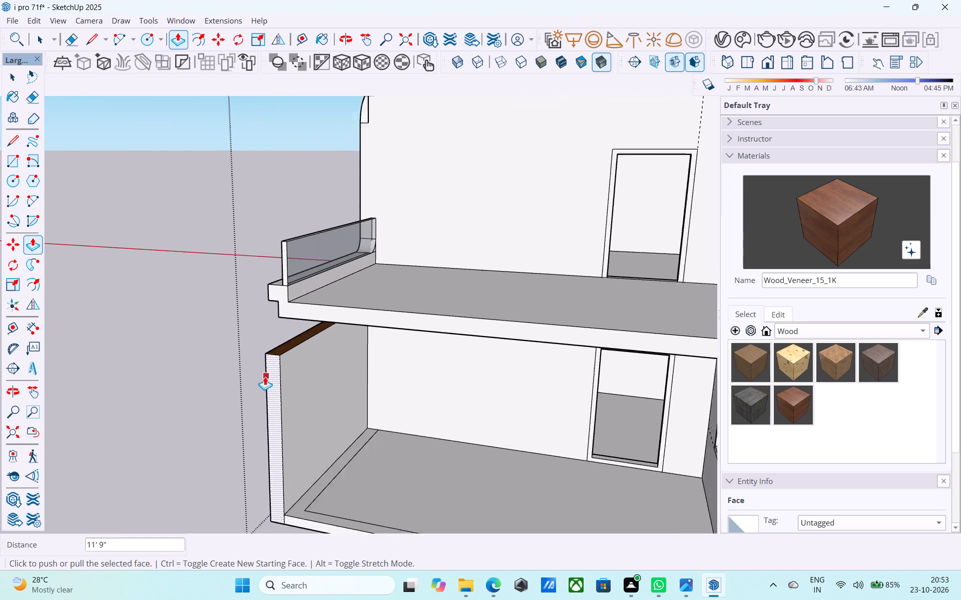
{"action": "key", "text": "space"}
{"action": "left_click", "coordinate": [282, 380]}
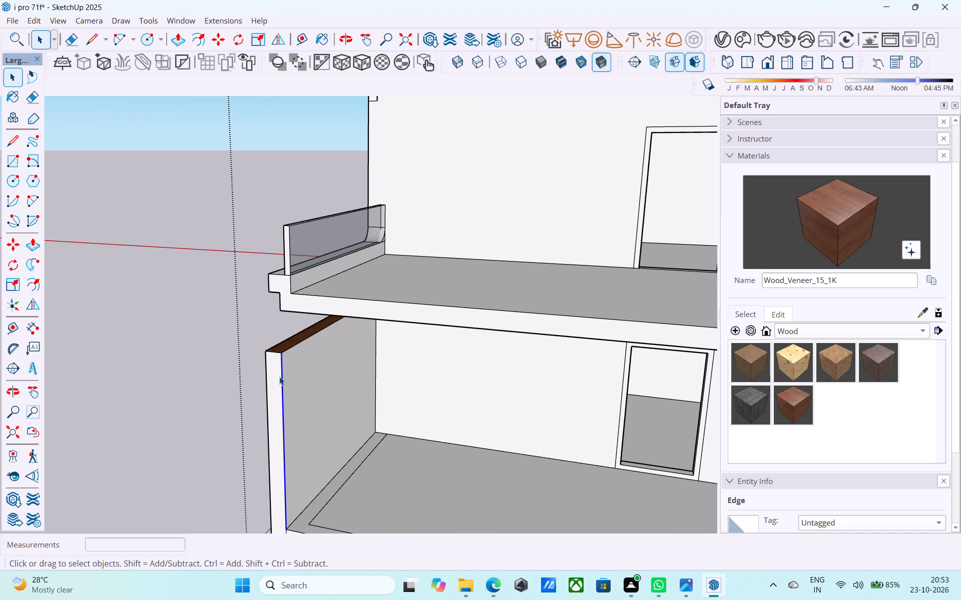
{"action": "key", "text": "m"}
{"action": "scroll", "coordinate": [278, 369], "scroll_direction": "up", "scroll_amount": 3}
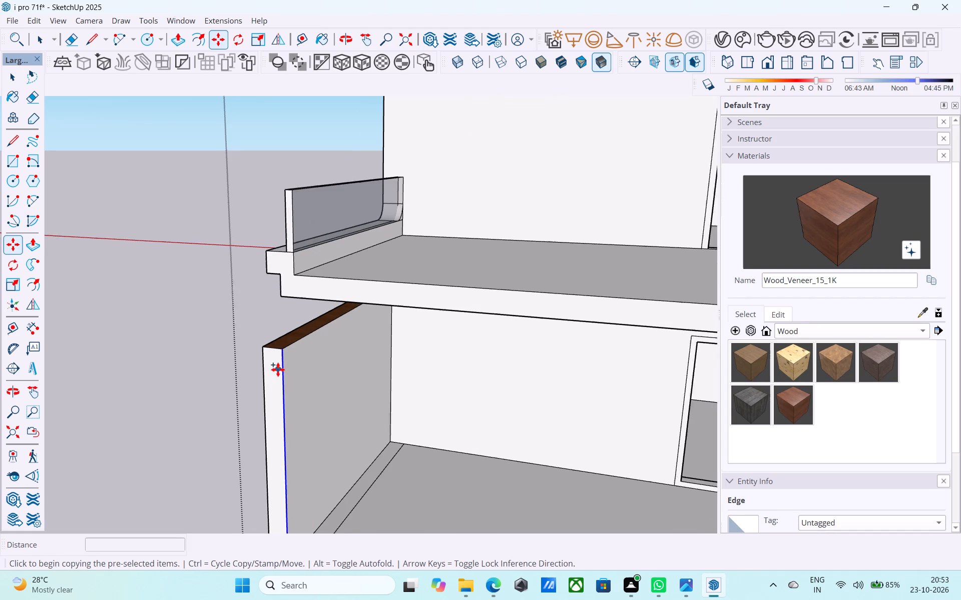
{"action": "left_click", "coordinate": [282, 351]}
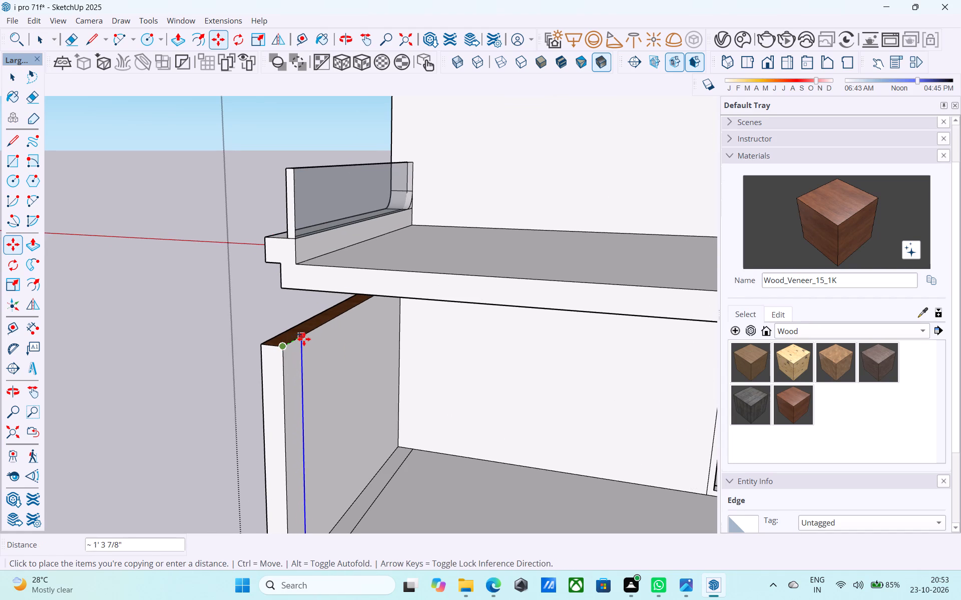
{"action": "key", "text": "6"}
{"action": "key", "text": "shift+quotedbl"}
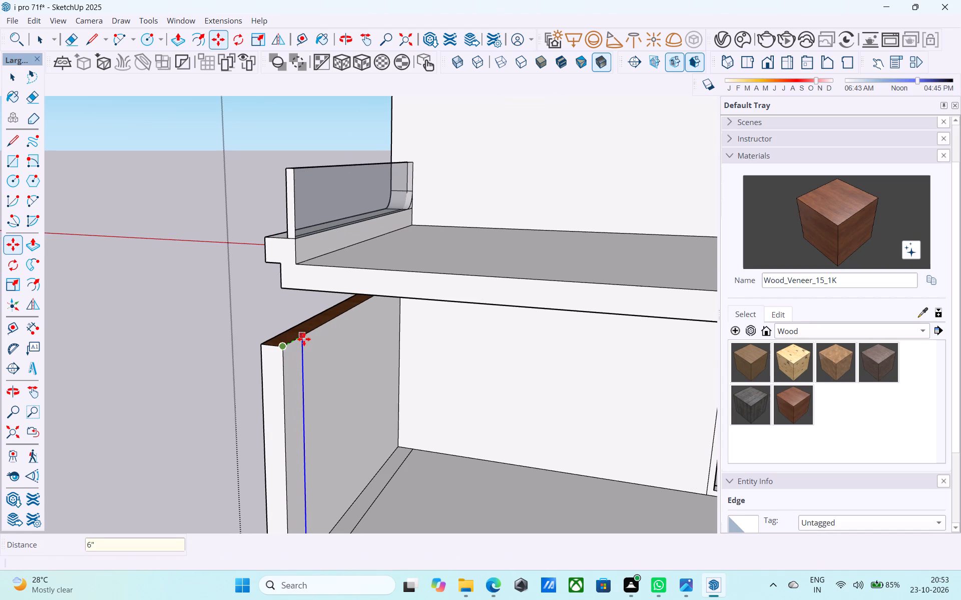
{"action": "key", "text": "Return"}
{"action": "key", "text": "space"}
Push/Pull the 6" strip behind the front base wall 19' 6" back along the open side to meet the existing side wall.
{"action": "scroll", "coordinate": [293, 379], "scroll_direction": "up", "scroll_amount": 6}
{"action": "left_click", "coordinate": [287, 381]}
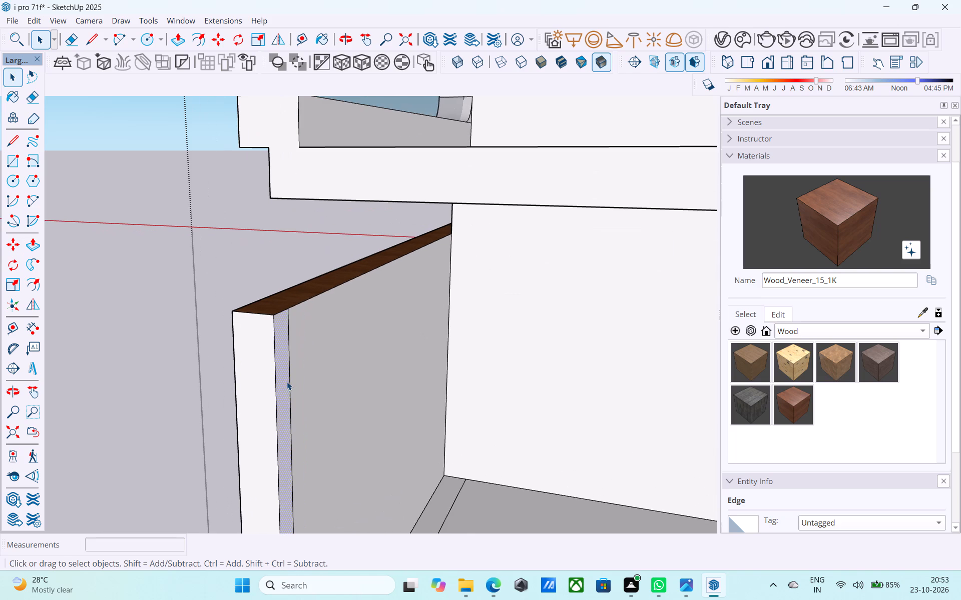
{"action": "key", "text": "p"}
{"action": "left_click", "coordinate": [286, 380]}
{"action": "scroll", "coordinate": [286, 379], "scroll_direction": "down", "scroll_amount": 7}
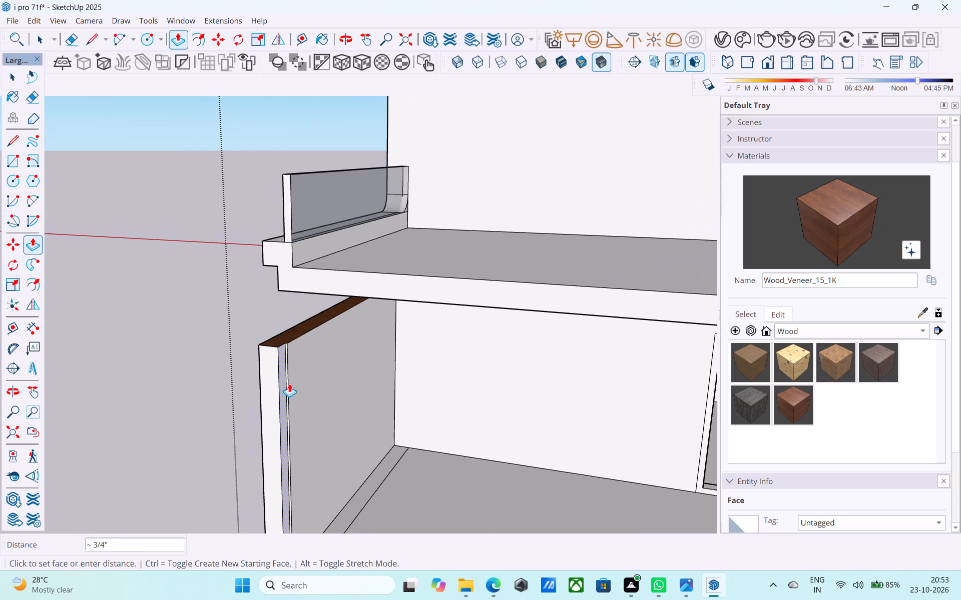
{"action": "middle_click_drag", "start_coordinate": [290, 383], "coordinate": [628, 384]}
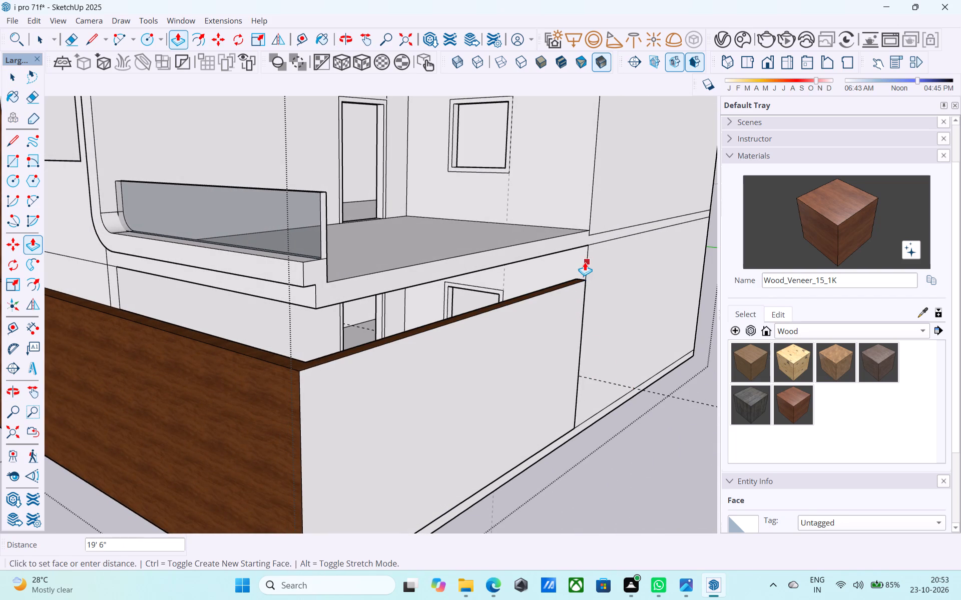
{"action": "left_click", "coordinate": [585, 262]}
Copy the outer vertical edge of the wood base's front face, on the pier side, 6' along the front.
{"action": "scroll", "coordinate": [541, 327], "scroll_direction": "down", "scroll_amount": 6}
{"action": "middle_click_drag", "start_coordinate": [479, 335], "coordinate": [586, 328]}
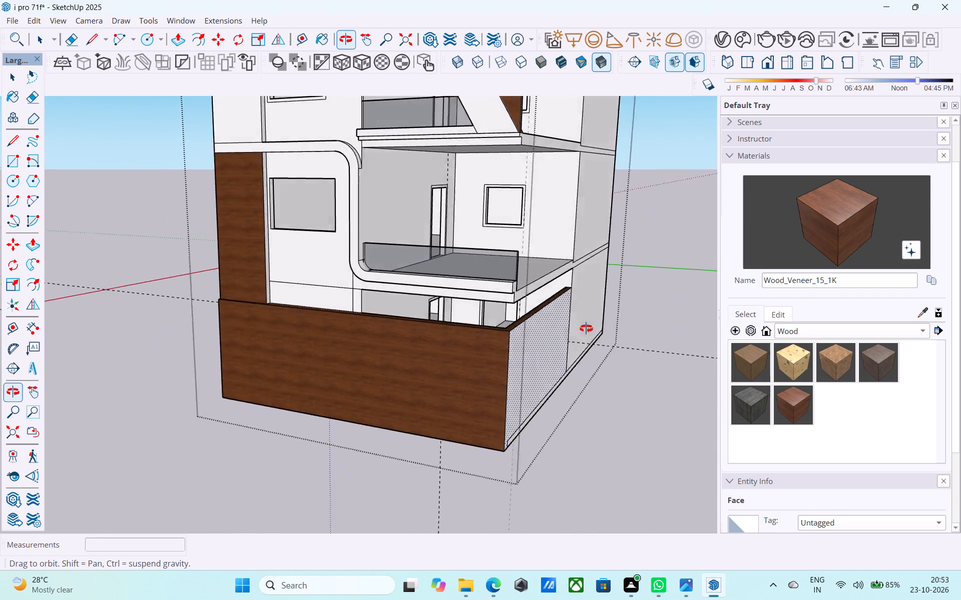
{"action": "middle_click_drag", "start_coordinate": [586, 328], "coordinate": [635, 273]}
{"action": "middle_click_drag", "start_coordinate": [458, 295], "coordinate": [468, 321]}
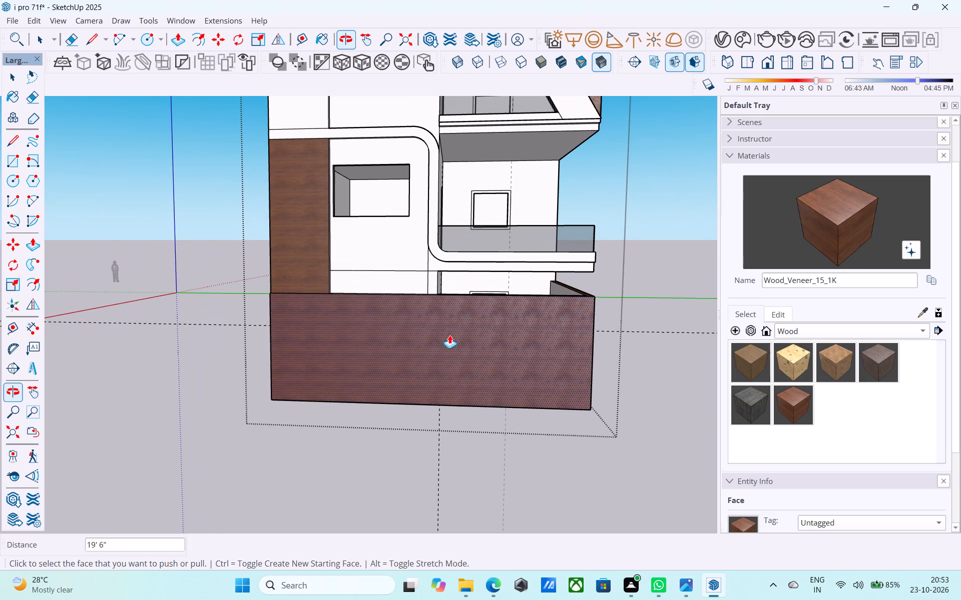
{"action": "key", "text": "space"}
{"action": "middle_click_drag", "start_coordinate": [271, 355], "coordinate": [355, 376]}
{"action": "scroll", "coordinate": [352, 374], "scroll_direction": "up", "scroll_amount": 3}
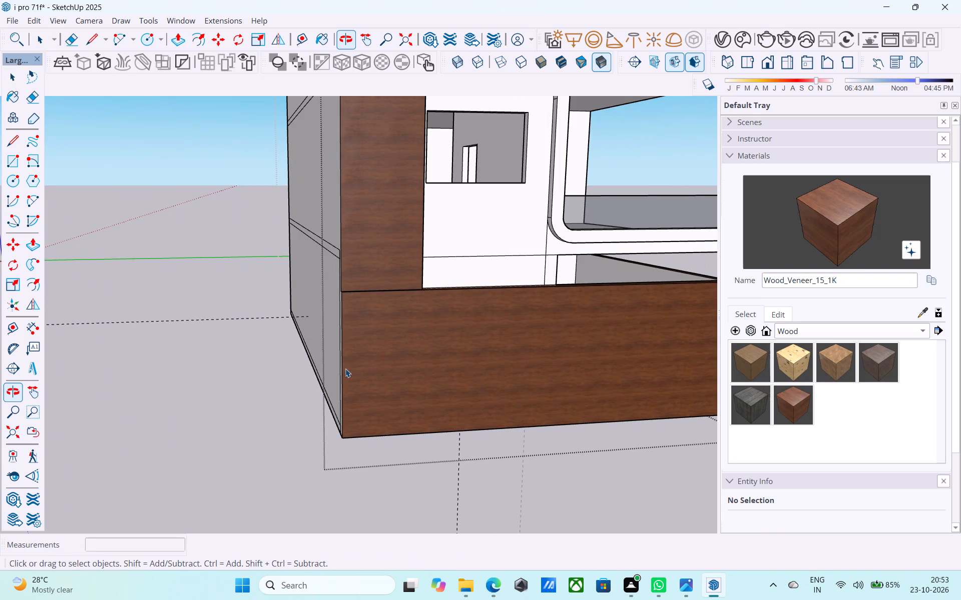
{"action": "left_click", "coordinate": [343, 366]}
{"action": "key", "text": "m"}
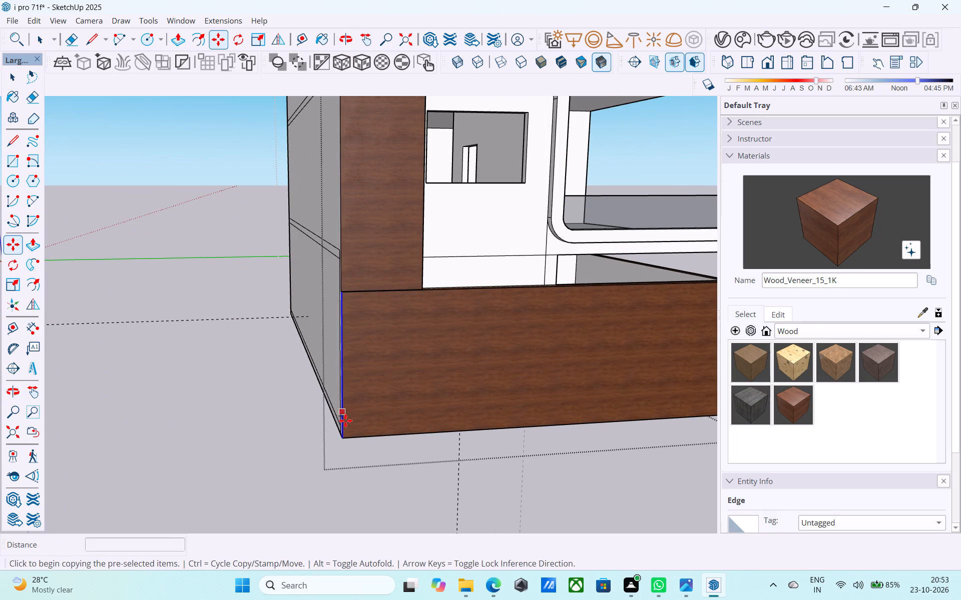
{"action": "left_click", "coordinate": [339, 438]}
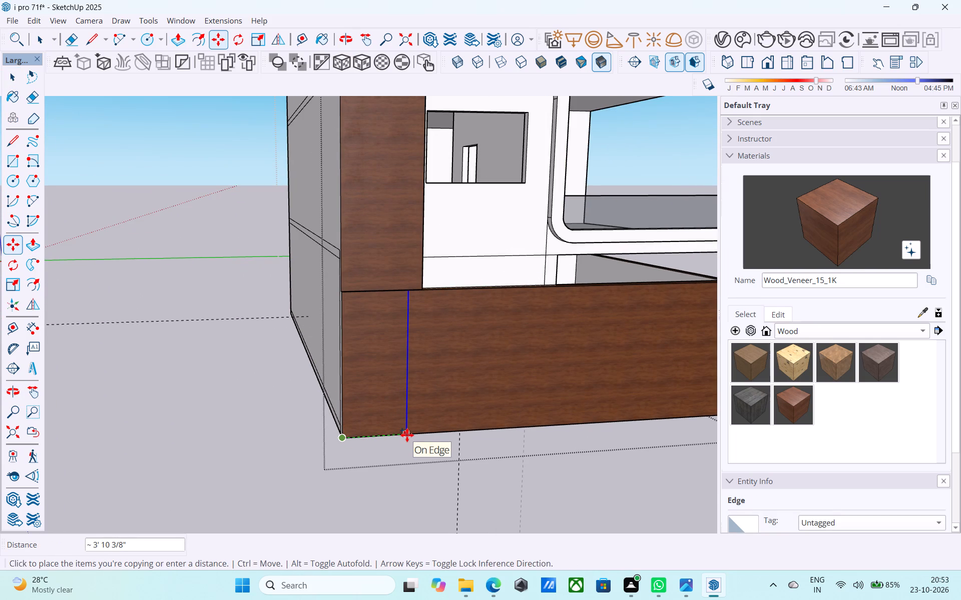
{"action": "type", "text": "6'"}
{"action": "key", "text": "Return"}
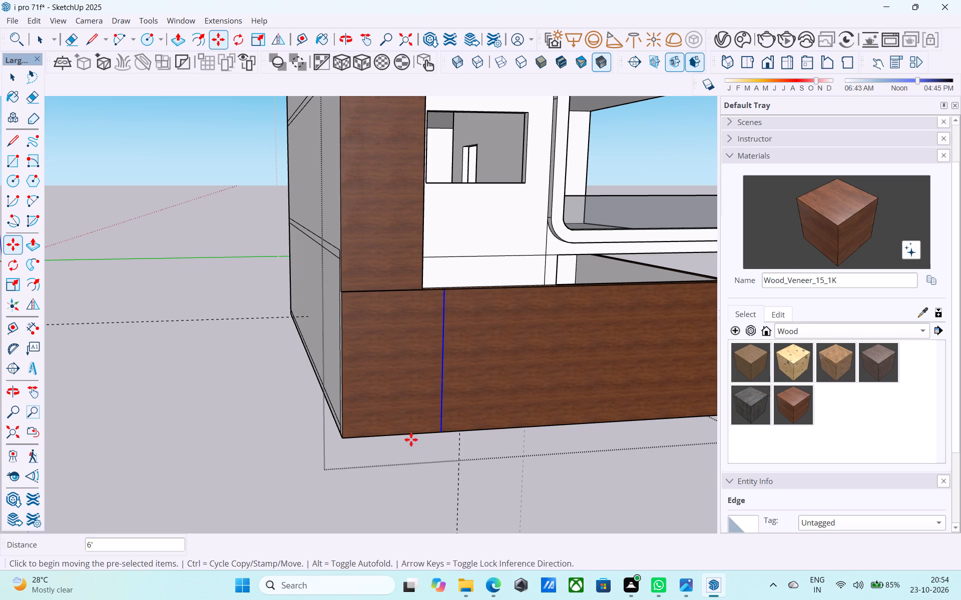
Copy the new vertical dividing line a further 7.5' along the wood base's front face.
{"action": "scroll", "coordinate": [402, 407], "scroll_direction": "down", "scroll_amount": 2}
{"action": "middle_click_drag", "start_coordinate": [393, 400], "coordinate": [240, 472]}
{"action": "scroll", "coordinate": [357, 452], "scroll_direction": "up", "scroll_amount": 3}
{"action": "middle_click_drag", "start_coordinate": [359, 458], "coordinate": [355, 418], "text": "shift"}
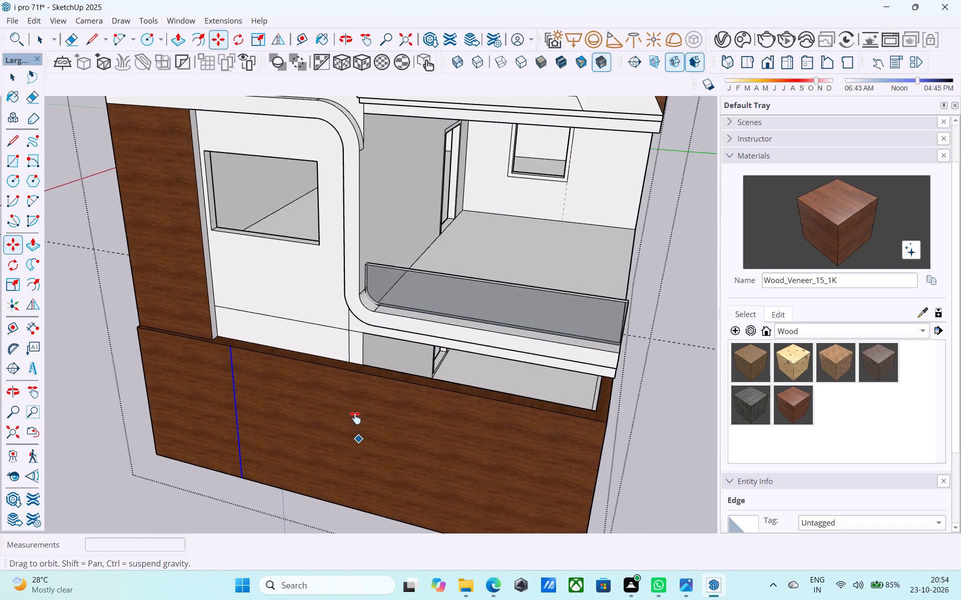
{"action": "middle_click_drag", "start_coordinate": [355, 418], "coordinate": [454, 388], "text": "shift"}
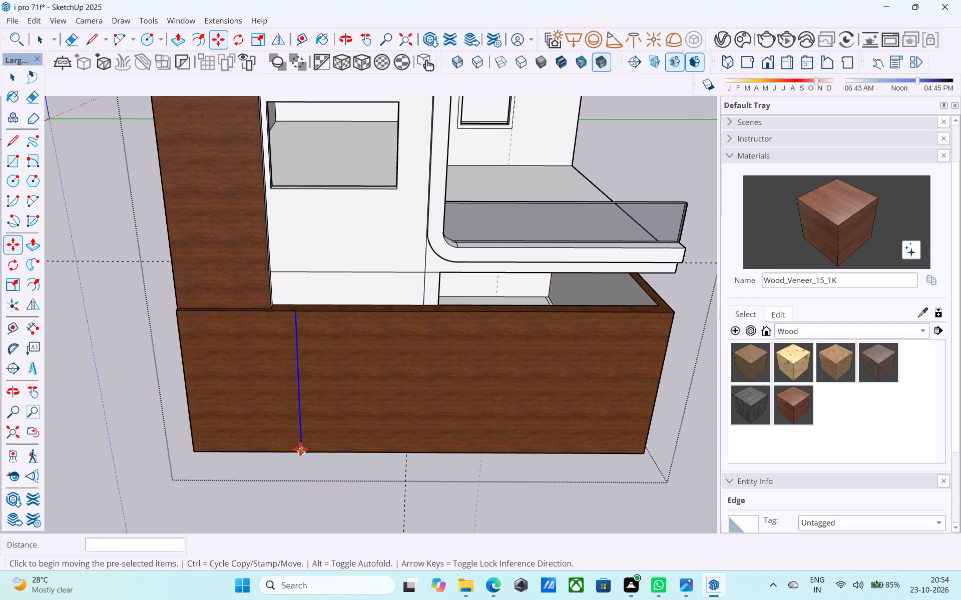
{"action": "left_click", "coordinate": [301, 449]}
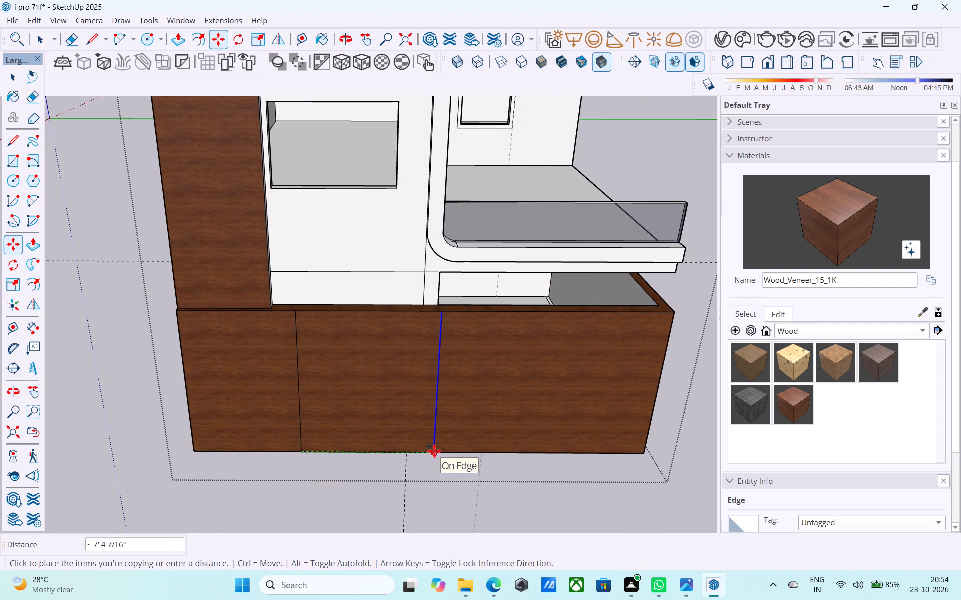
{"action": "type", "text": "7.5'"}
{"action": "key", "text": "Return"}
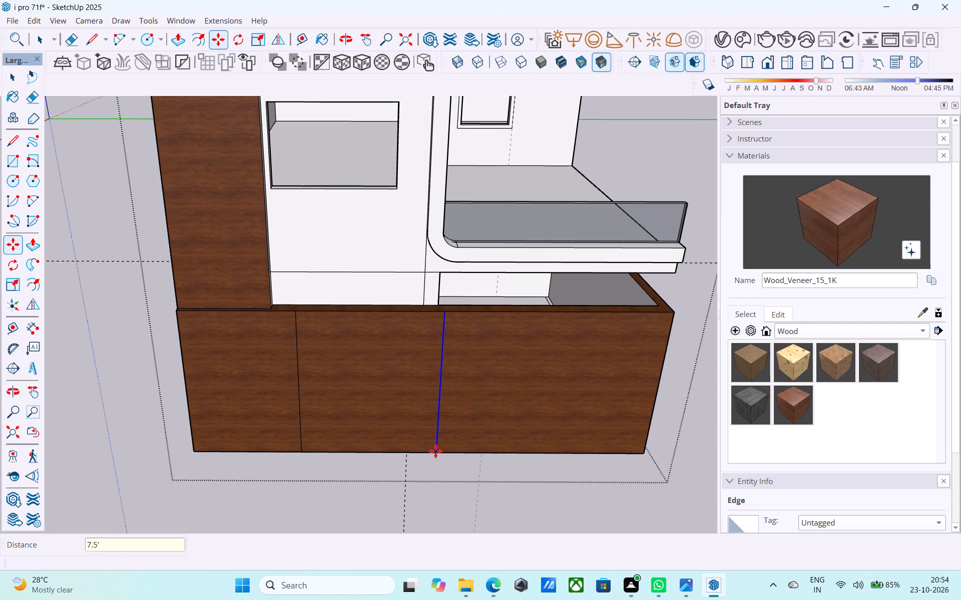
{"action": "key", "text": "space"}
Pull the 6' wide front panel below the wood pier outward by 6".
{"action": "middle_click_drag", "start_coordinate": [442, 449], "coordinate": [414, 429]}
{"action": "scroll", "coordinate": [388, 375], "scroll_direction": "up", "scroll_amount": 4}
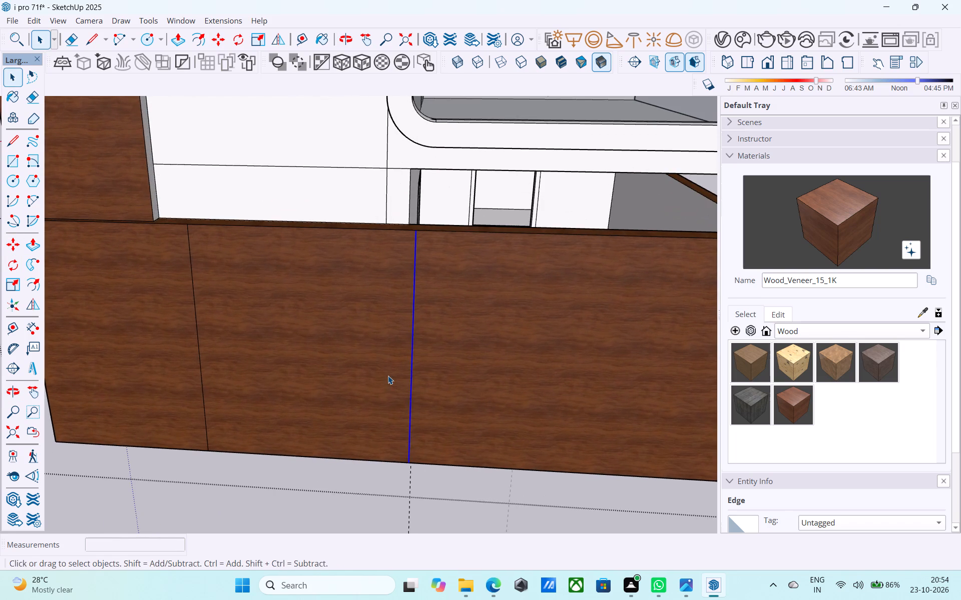
{"action": "scroll", "coordinate": [388, 375], "scroll_direction": "down", "scroll_amount": 4}
{"action": "left_click", "coordinate": [220, 337]}
{"action": "key", "text": "p"}
{"action": "left_click", "coordinate": [220, 337]}
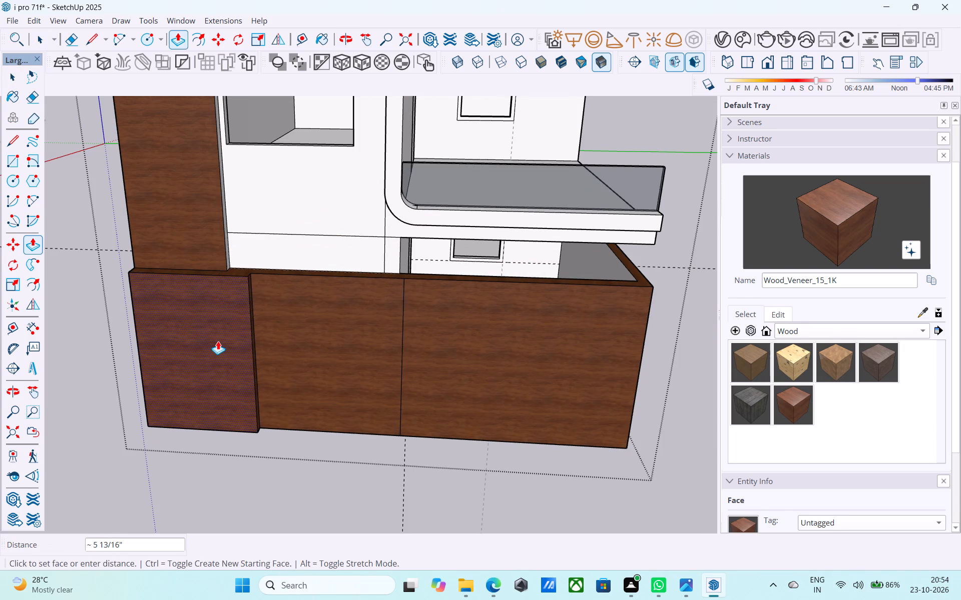
{"action": "type", "text": "4\""}
{"action": "key", "text": "Return"}
{"action": "type", "text": "36"}
{"action": "key", "text": "BackSpace"}
{"action": "key", "text": "BackSpace"}
{"action": "type", "text": "6\""}
{"action": "key", "text": "Return"}
{"action": "key", "text": "space"}
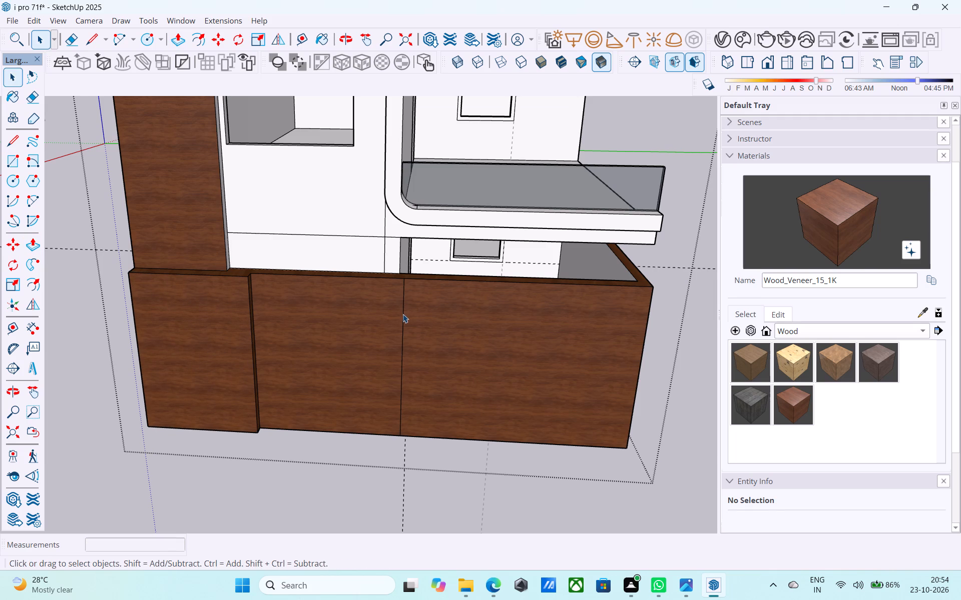
Copy the vertical edge at the wood base's open-side front corner 2' inward along the front face.
{"action": "middle_click", "coordinate": [403, 314]}
{"action": "scroll", "coordinate": [441, 310], "scroll_direction": "up", "scroll_amount": 3}
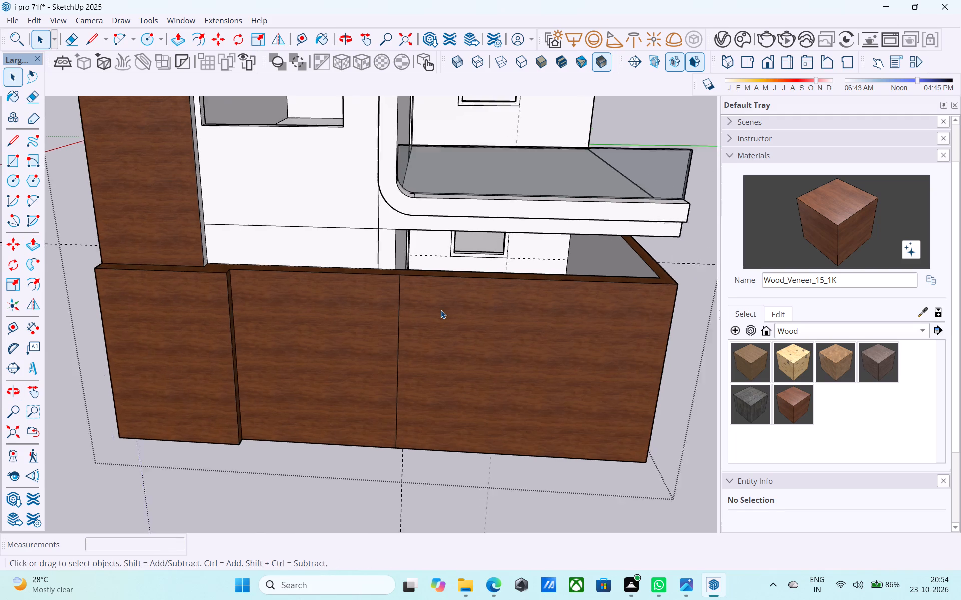
{"action": "scroll", "coordinate": [441, 310], "scroll_direction": "up", "scroll_amount": 1}
{"action": "left_click", "coordinate": [438, 328]}
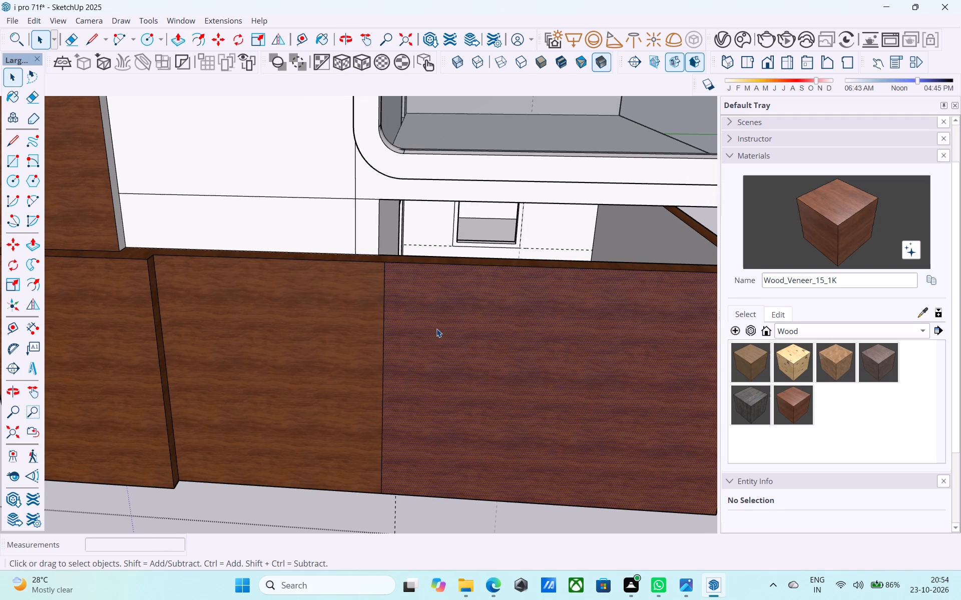
{"action": "scroll", "coordinate": [299, 328], "scroll_direction": "down", "scroll_amount": 5}
{"action": "middle_click_drag", "start_coordinate": [382, 350], "coordinate": [329, 388]}
{"action": "middle_click_drag", "start_coordinate": [441, 366], "coordinate": [453, 361]}
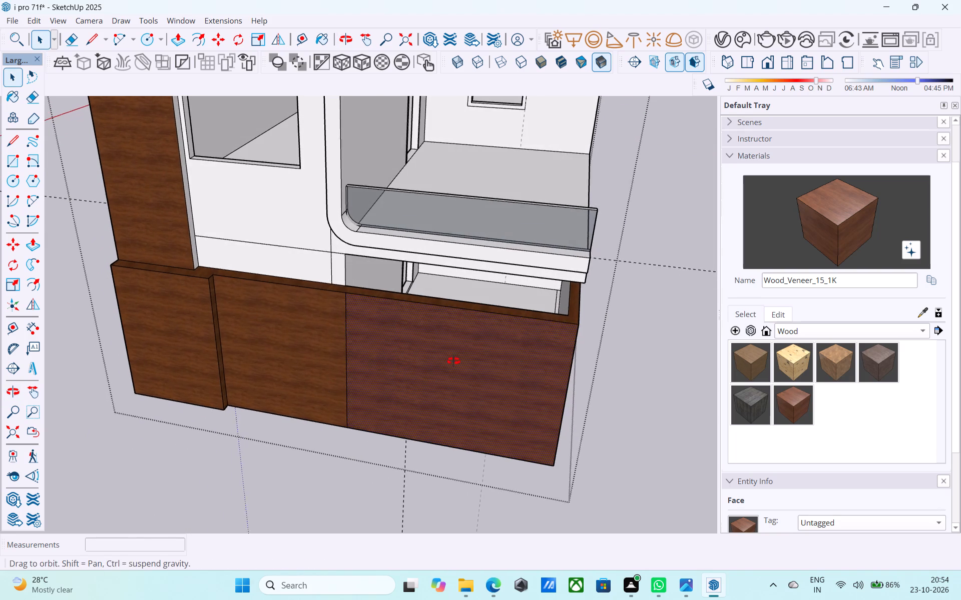
{"action": "middle_click_drag", "start_coordinate": [453, 361], "coordinate": [472, 354]}
{"action": "scroll", "coordinate": [287, 333], "scroll_direction": "down", "scroll_amount": 3}
{"action": "scroll", "coordinate": [438, 341], "scroll_direction": "up", "scroll_amount": 4}
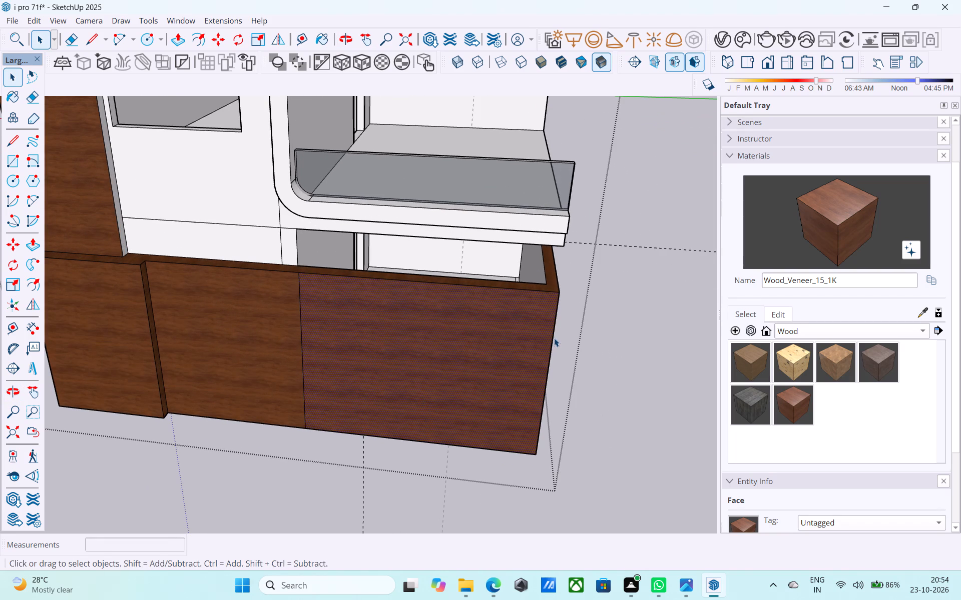
{"action": "left_click", "coordinate": [553, 336]}
{"action": "key", "text": "m"}
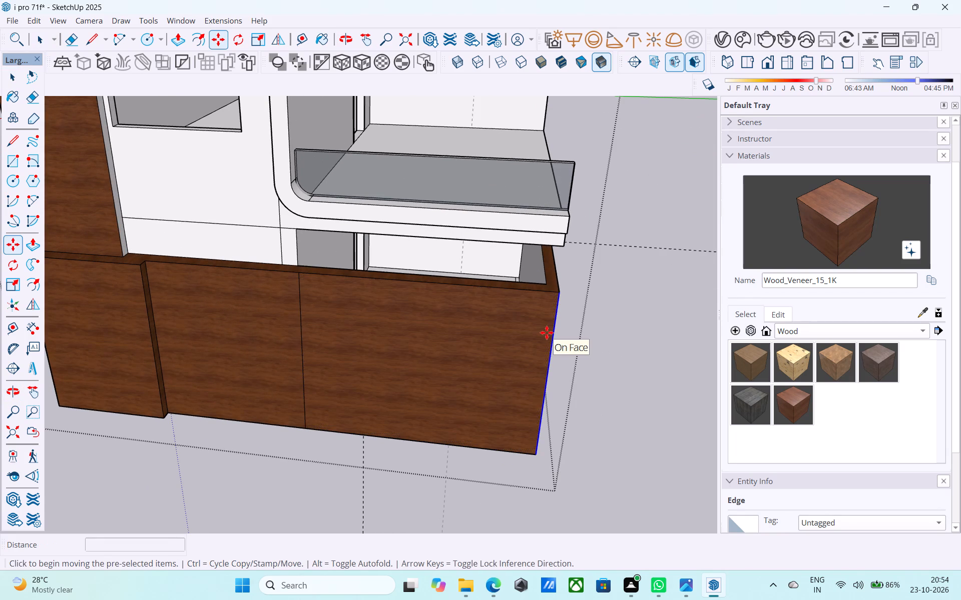
{"action": "left_click", "coordinate": [560, 291]}
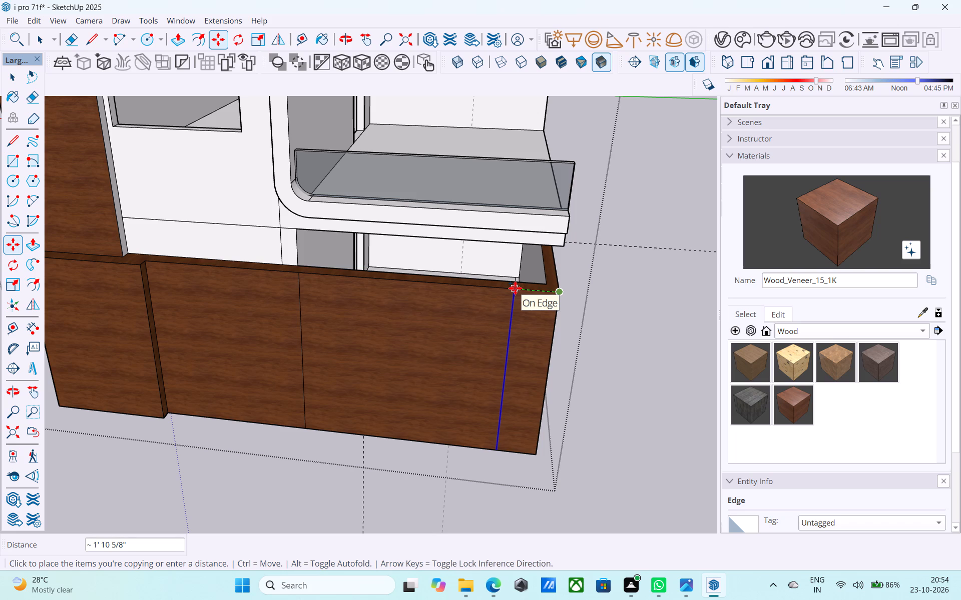
{"action": "type", "text": "2'"}
{"action": "key", "text": "Return"}
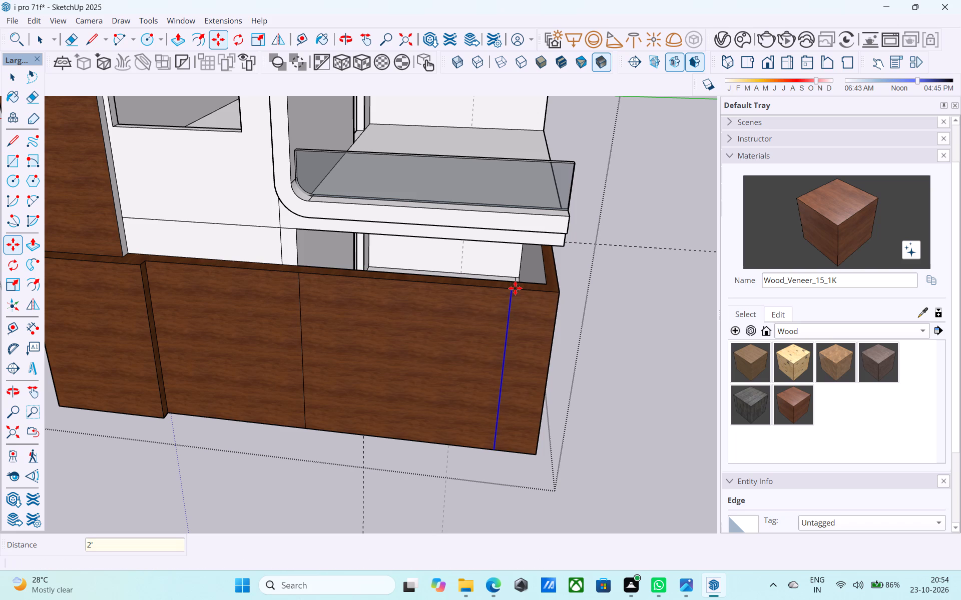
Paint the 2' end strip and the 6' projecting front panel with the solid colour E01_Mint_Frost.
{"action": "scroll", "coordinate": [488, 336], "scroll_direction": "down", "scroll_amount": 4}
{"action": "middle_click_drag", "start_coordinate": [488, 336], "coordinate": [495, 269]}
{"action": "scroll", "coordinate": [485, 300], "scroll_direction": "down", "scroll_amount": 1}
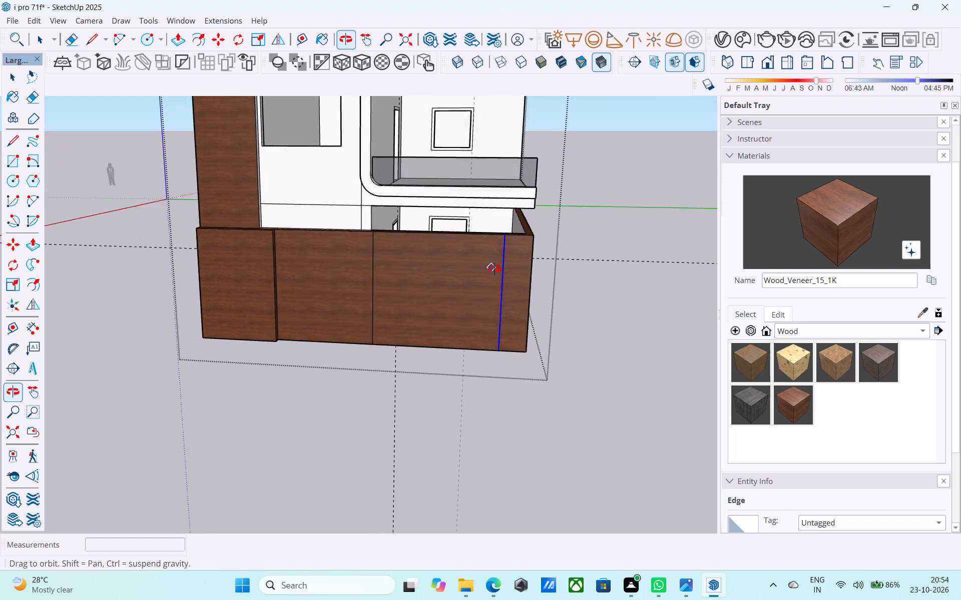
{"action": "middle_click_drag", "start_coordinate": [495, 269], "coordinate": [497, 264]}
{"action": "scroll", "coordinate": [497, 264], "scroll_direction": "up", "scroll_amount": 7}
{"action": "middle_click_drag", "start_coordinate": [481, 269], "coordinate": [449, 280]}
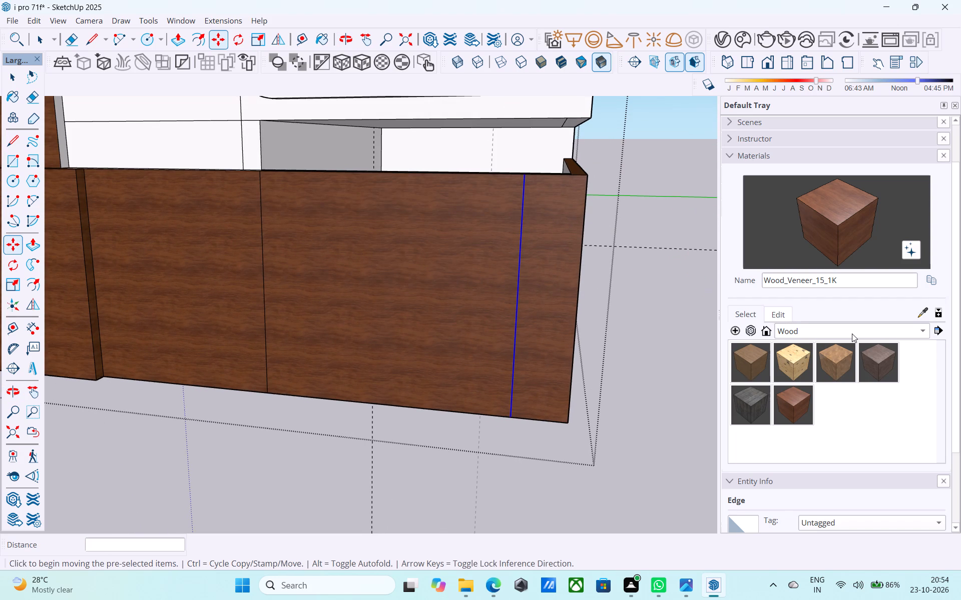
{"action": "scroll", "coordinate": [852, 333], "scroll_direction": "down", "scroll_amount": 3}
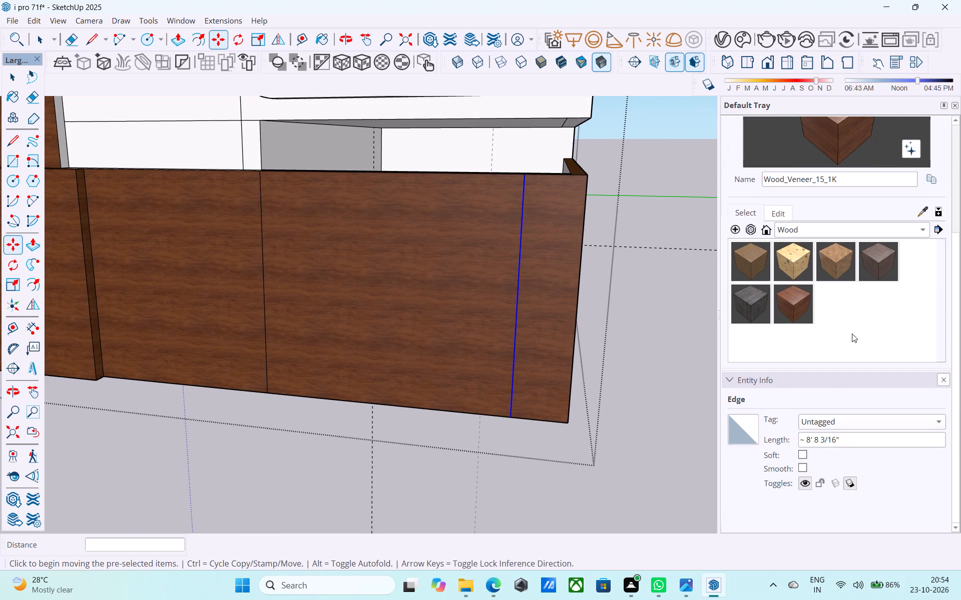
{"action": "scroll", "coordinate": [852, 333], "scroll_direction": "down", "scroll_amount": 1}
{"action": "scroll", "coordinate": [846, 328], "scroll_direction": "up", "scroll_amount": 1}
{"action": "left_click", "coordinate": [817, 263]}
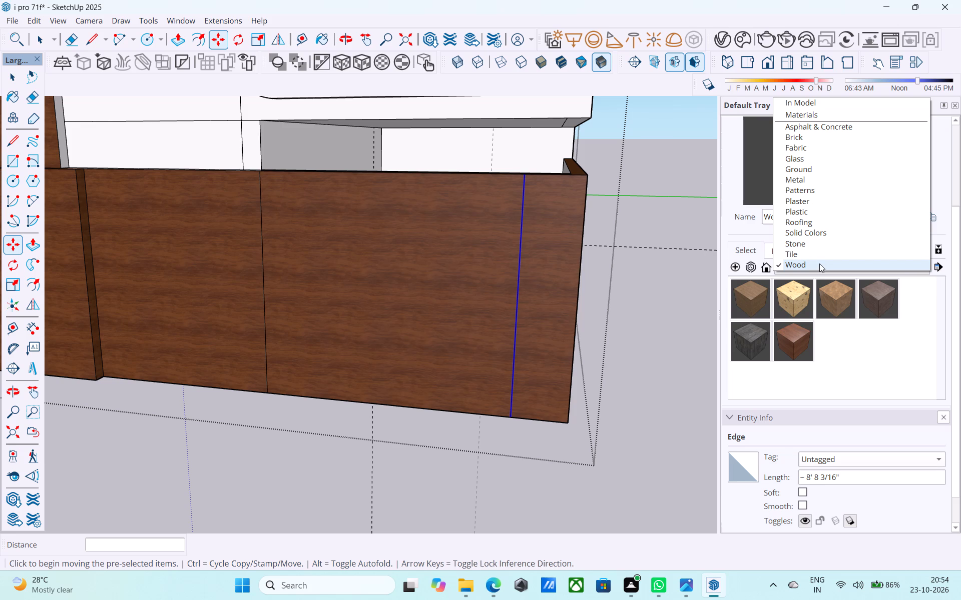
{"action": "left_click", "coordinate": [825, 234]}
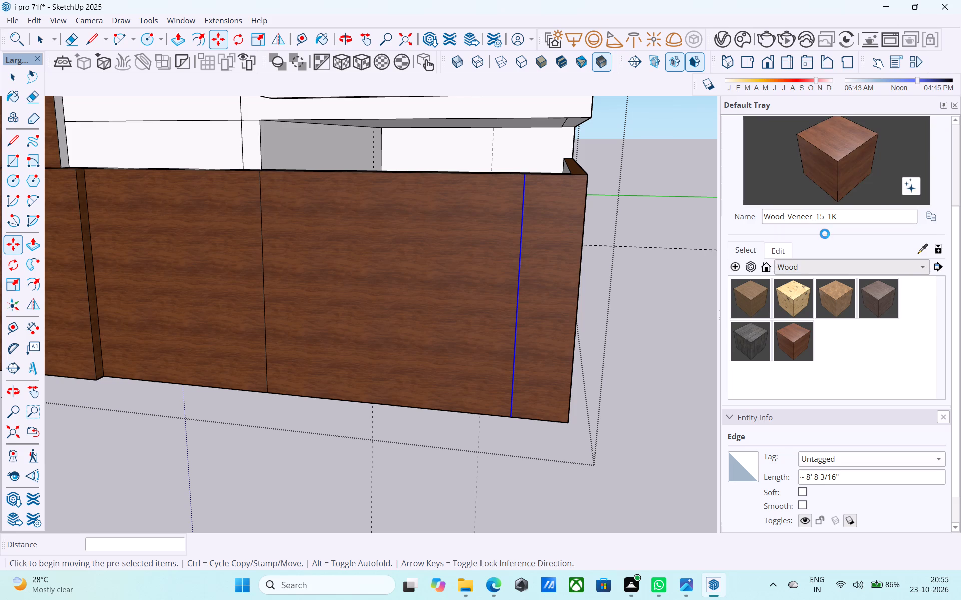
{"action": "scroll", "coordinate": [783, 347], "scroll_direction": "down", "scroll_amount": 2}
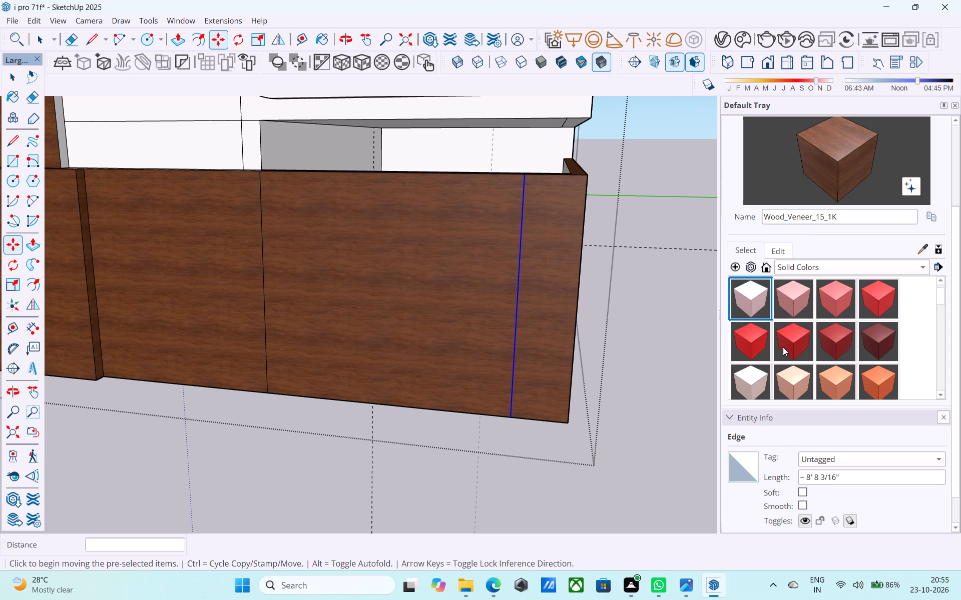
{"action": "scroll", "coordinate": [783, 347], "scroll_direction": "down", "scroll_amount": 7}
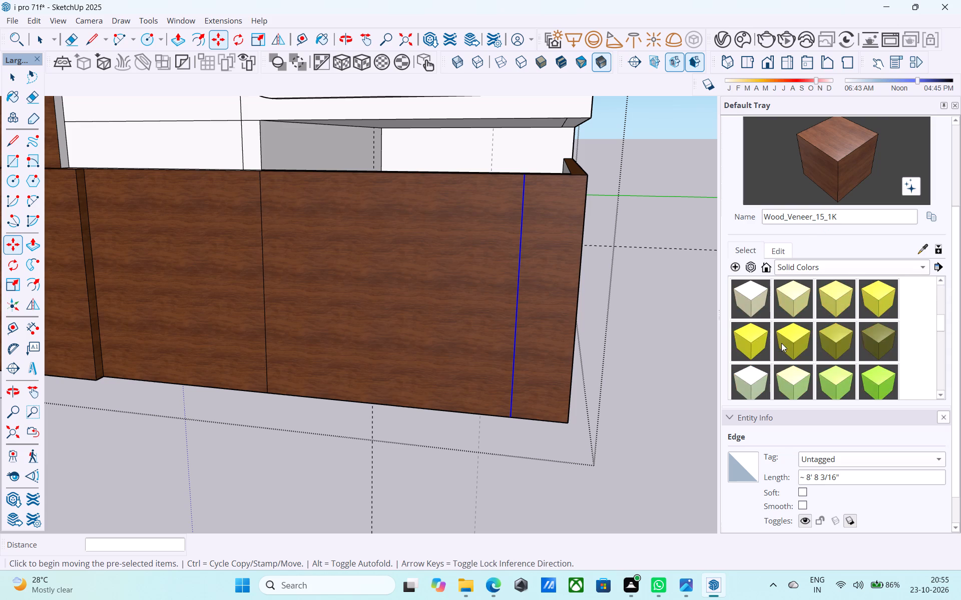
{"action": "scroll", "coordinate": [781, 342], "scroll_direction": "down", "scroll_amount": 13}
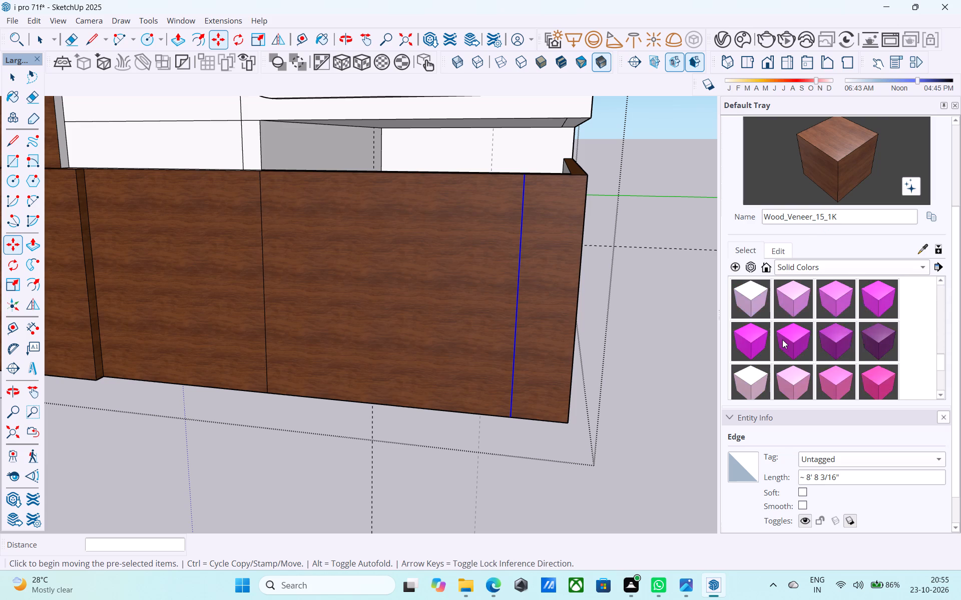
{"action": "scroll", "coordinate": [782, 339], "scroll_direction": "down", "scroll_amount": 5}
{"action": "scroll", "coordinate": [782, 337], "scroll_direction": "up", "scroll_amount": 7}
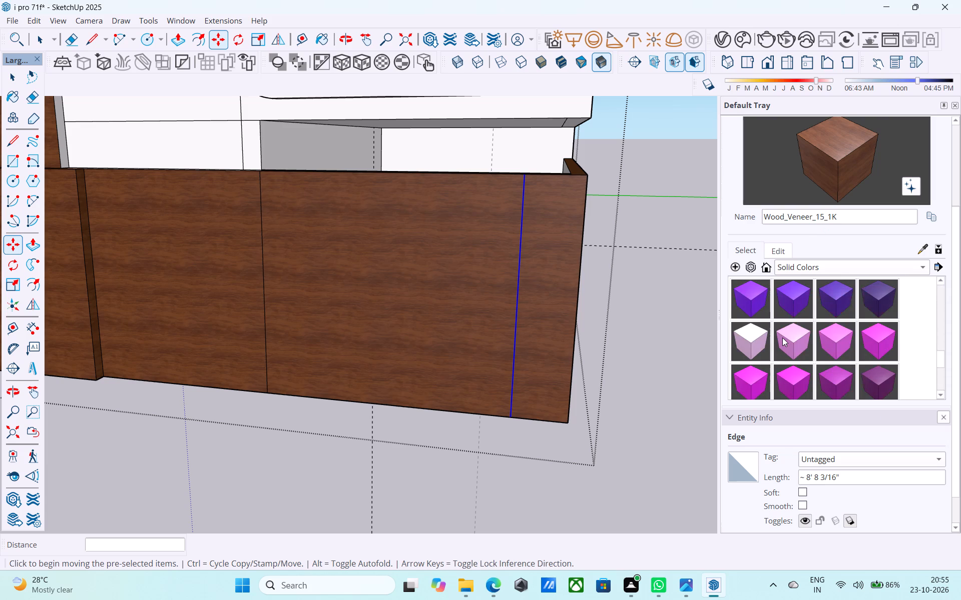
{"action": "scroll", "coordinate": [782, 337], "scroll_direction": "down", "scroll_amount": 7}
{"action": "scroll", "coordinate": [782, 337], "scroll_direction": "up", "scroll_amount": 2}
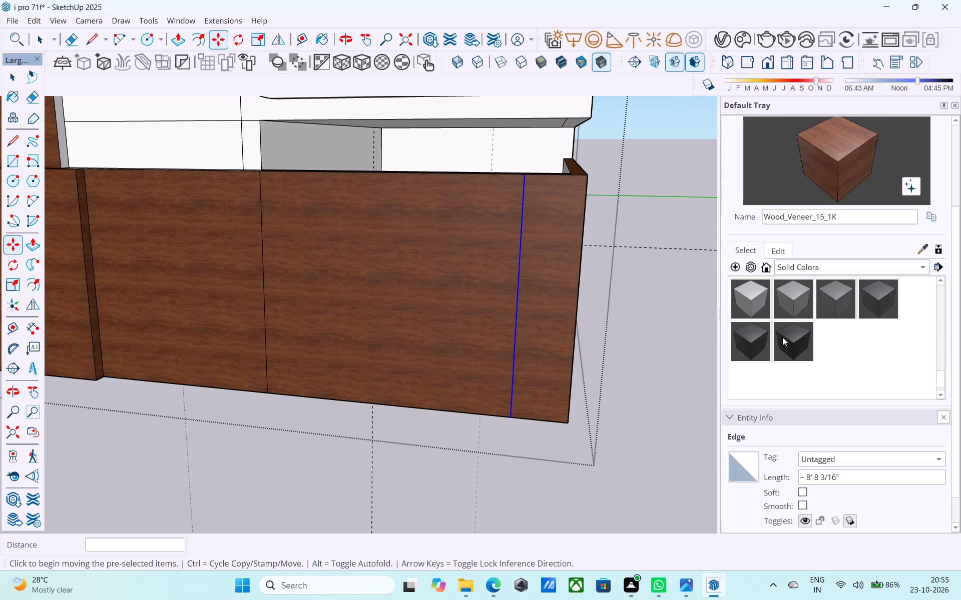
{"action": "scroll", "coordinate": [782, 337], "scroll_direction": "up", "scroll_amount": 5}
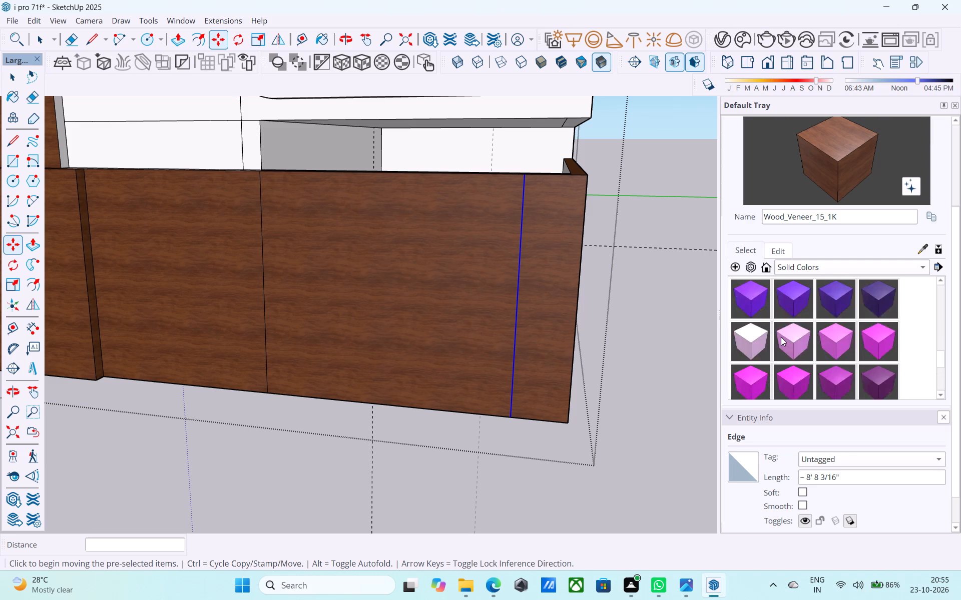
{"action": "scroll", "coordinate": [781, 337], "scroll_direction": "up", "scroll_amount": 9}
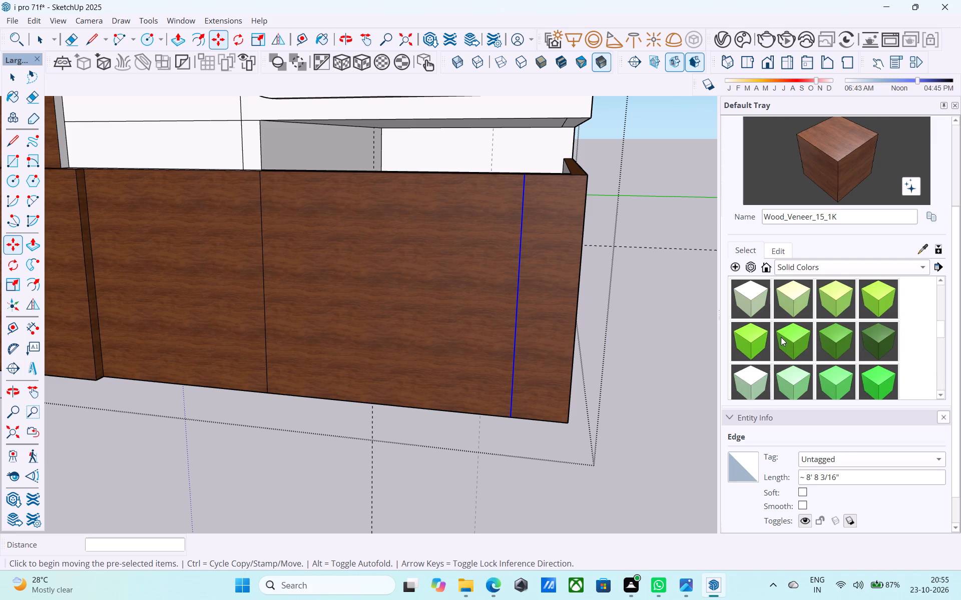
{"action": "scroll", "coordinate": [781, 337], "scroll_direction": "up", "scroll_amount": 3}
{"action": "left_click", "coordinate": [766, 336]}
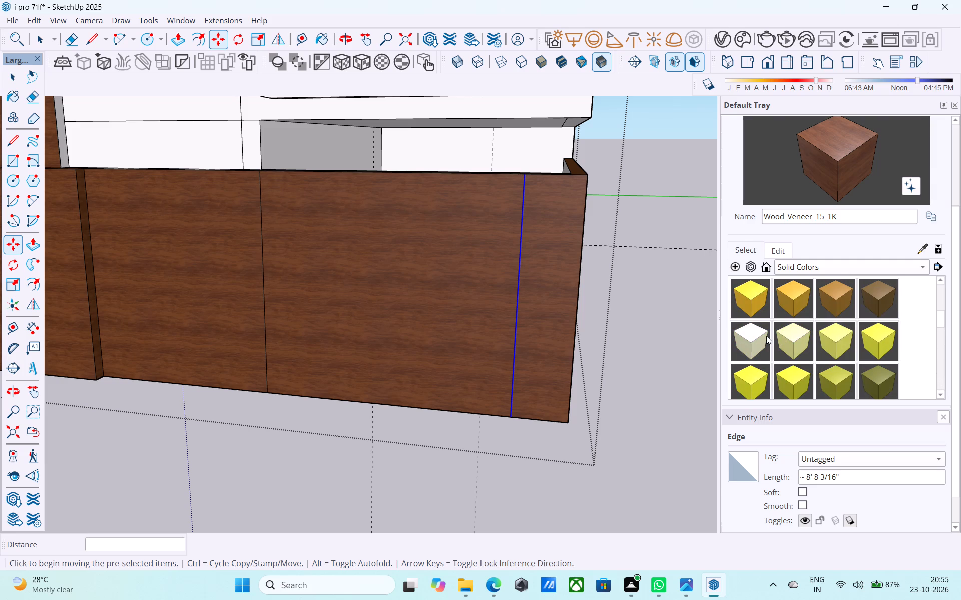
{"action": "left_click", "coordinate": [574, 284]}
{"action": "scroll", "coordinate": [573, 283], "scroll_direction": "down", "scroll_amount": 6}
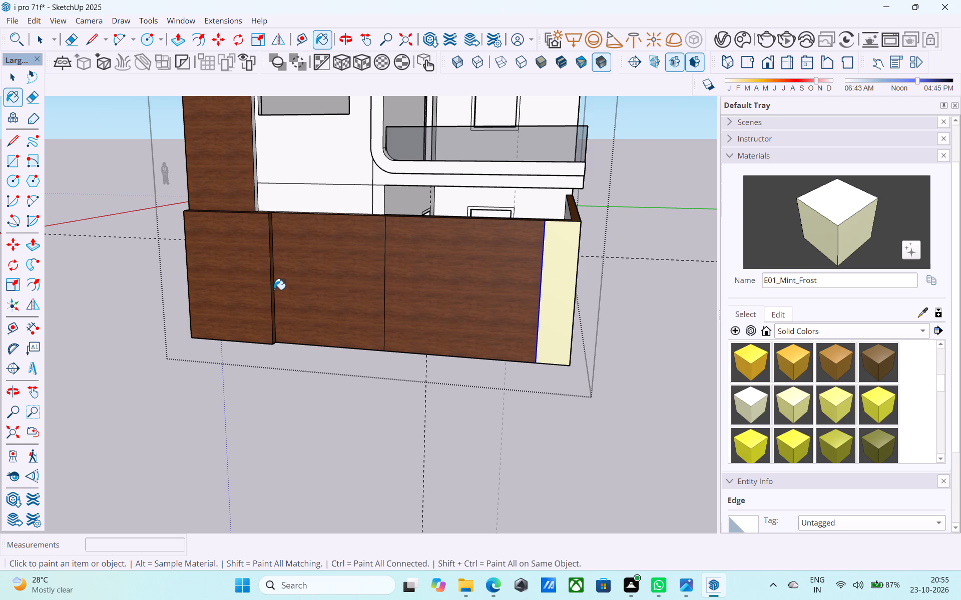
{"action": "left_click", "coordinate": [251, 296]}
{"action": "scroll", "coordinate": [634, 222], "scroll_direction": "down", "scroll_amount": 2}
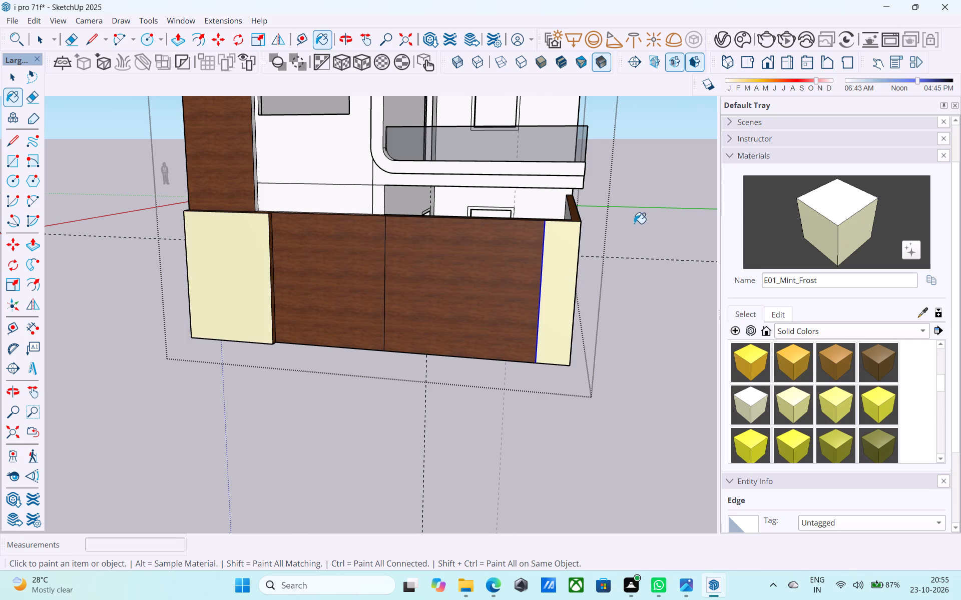
Paint the 2' end strip and the 6' projecting front panel with the solid colour D01_Frost_White.
{"action": "scroll", "coordinate": [634, 223], "scroll_direction": "down", "scroll_amount": 4}
{"action": "scroll", "coordinate": [835, 380], "scroll_direction": "up", "scroll_amount": 1}
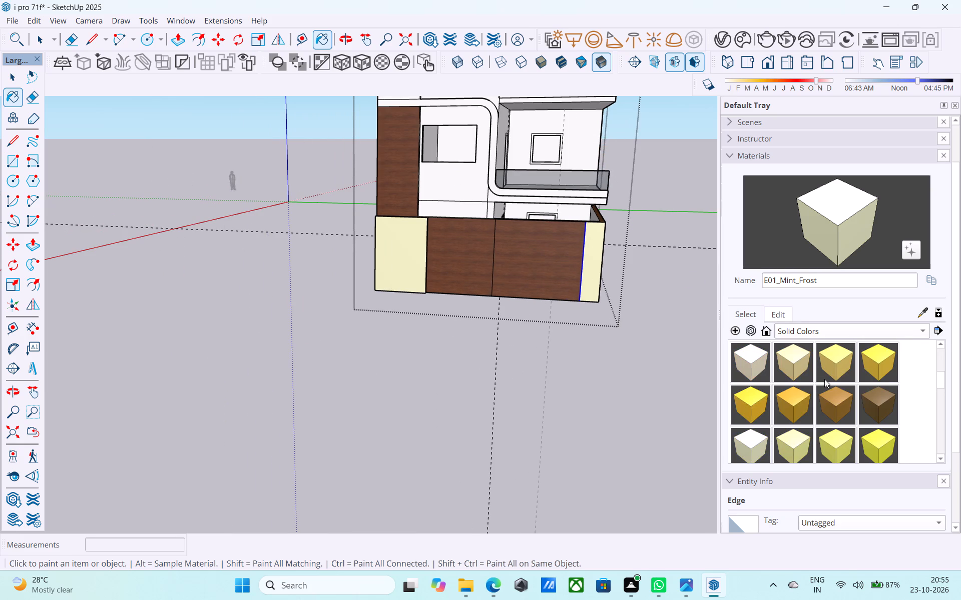
{"action": "left_click", "coordinate": [769, 361]}
{"action": "scroll", "coordinate": [576, 231], "scroll_direction": "up", "scroll_amount": 4}
{"action": "left_click", "coordinate": [601, 246]}
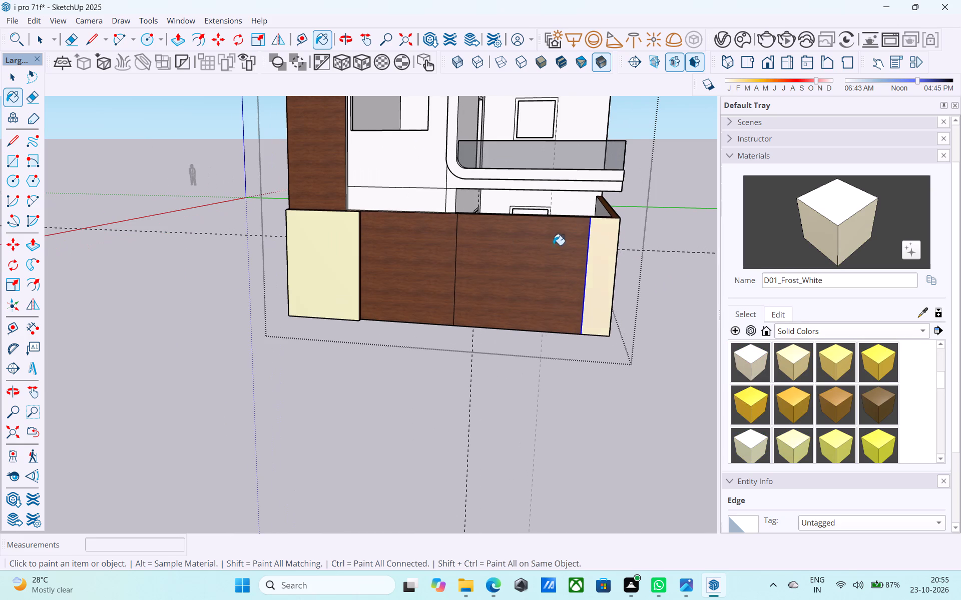
{"action": "left_click", "coordinate": [340, 250]}
Pull the 2' wide cream end strip of the front wall outward by 6".
{"action": "scroll", "coordinate": [292, 246], "scroll_direction": "down", "scroll_amount": 4}
{"action": "middle_click_drag", "start_coordinate": [431, 221], "coordinate": [429, 261]}
{"action": "scroll", "coordinate": [494, 274], "scroll_direction": "up", "scroll_amount": 3}
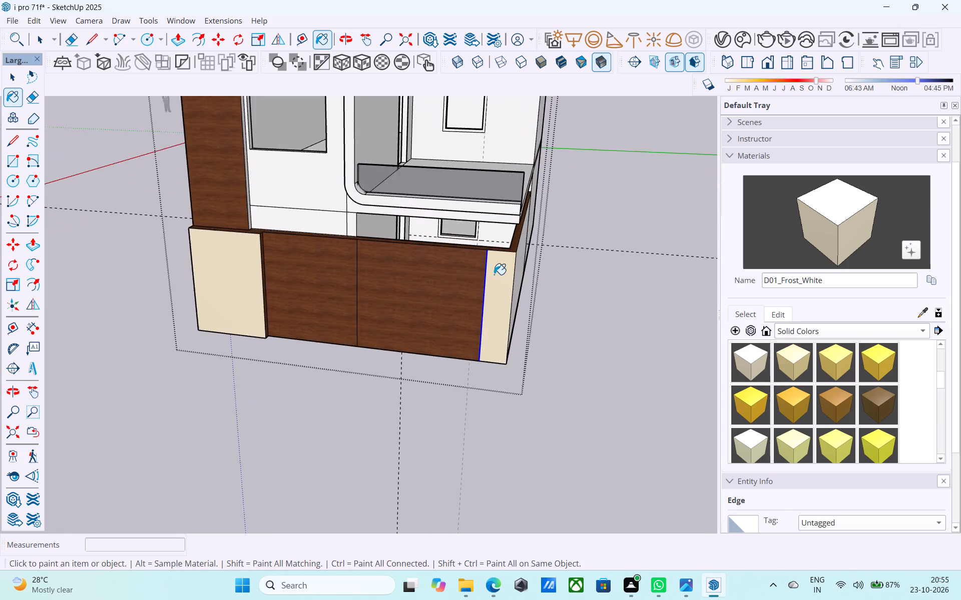
{"action": "scroll", "coordinate": [494, 274], "scroll_direction": "up", "scroll_amount": 3}
{"action": "key", "text": "space"}
{"action": "left_click", "coordinate": [494, 274]}
{"action": "key", "text": "p"}
{"action": "left_click", "coordinate": [495, 274]}
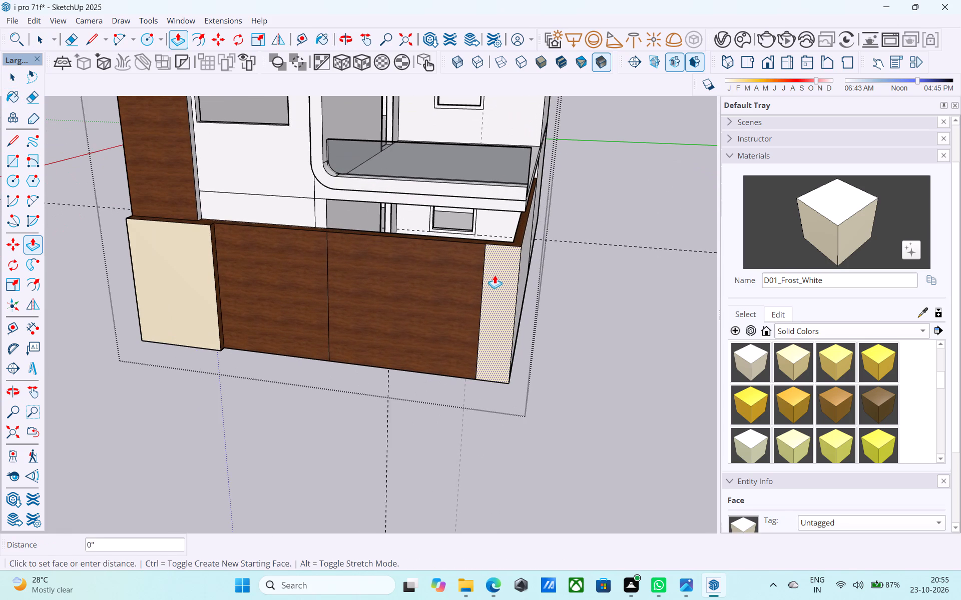
{"action": "type", "text": "6\""}
{"action": "key", "text": "Return"}
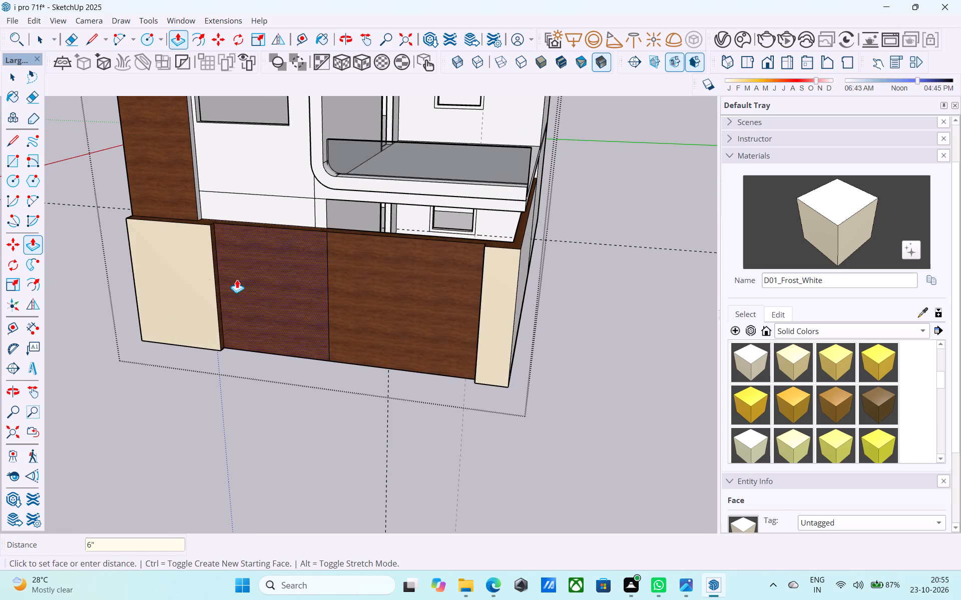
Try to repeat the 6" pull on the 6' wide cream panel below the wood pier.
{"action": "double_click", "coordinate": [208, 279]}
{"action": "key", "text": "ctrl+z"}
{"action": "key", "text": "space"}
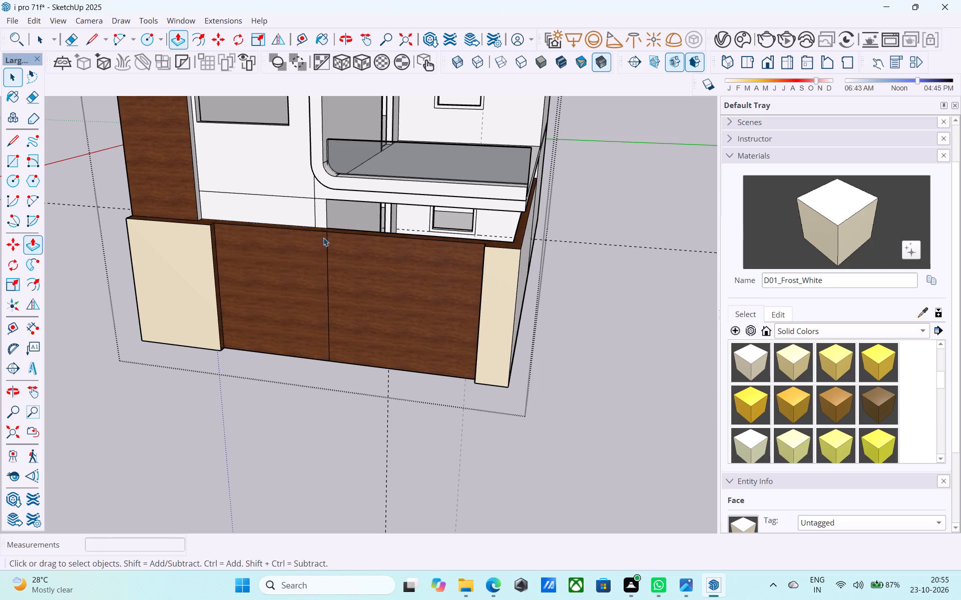
Paint the 7.5' wide wood panel beside the 6' cream panel with the solid colour M04_Stone_Frost.
{"action": "scroll", "coordinate": [344, 249], "scroll_direction": "up", "scroll_amount": 5}
{"action": "scroll", "coordinate": [349, 252], "scroll_direction": "down", "scroll_amount": 4}
{"action": "middle_click_drag", "start_coordinate": [349, 252], "coordinate": [367, 246]}
{"action": "scroll", "coordinate": [316, 267], "scroll_direction": "up", "scroll_amount": 4}
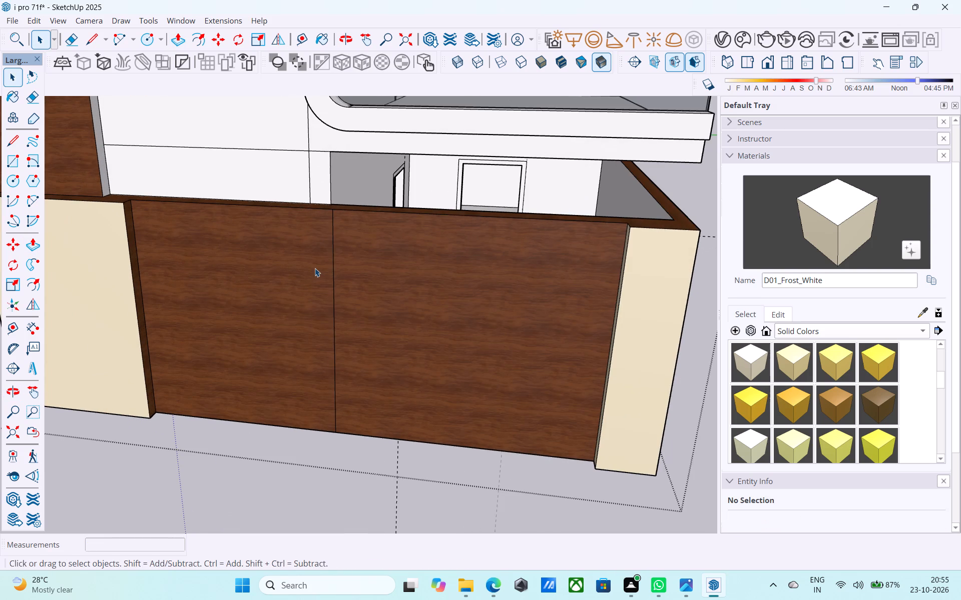
{"action": "scroll", "coordinate": [756, 410], "scroll_direction": "down", "scroll_amount": 18}
{"action": "left_click", "coordinate": [771, 407]}
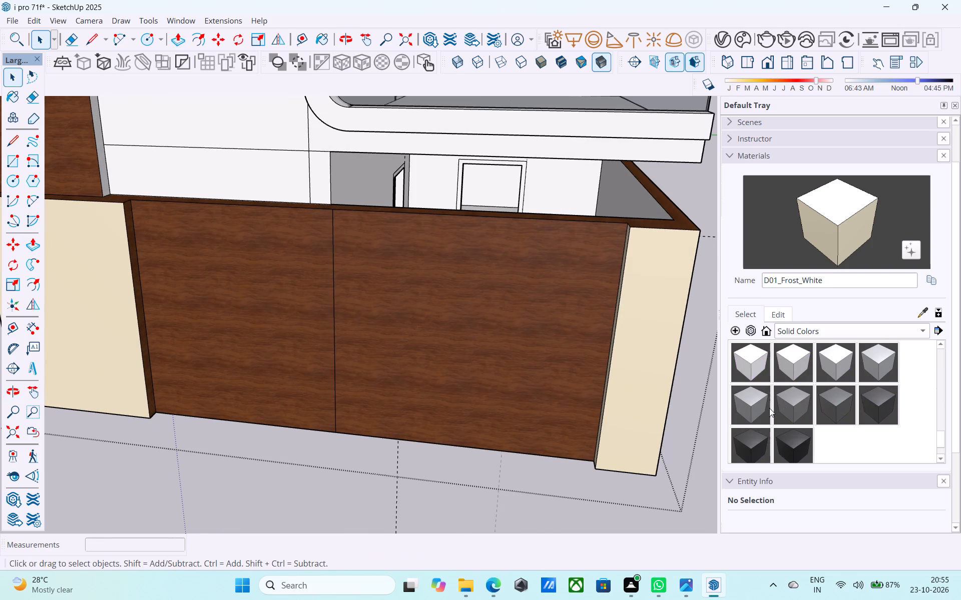
{"action": "left_click", "coordinate": [764, 407]}
{"action": "left_click", "coordinate": [312, 303]}
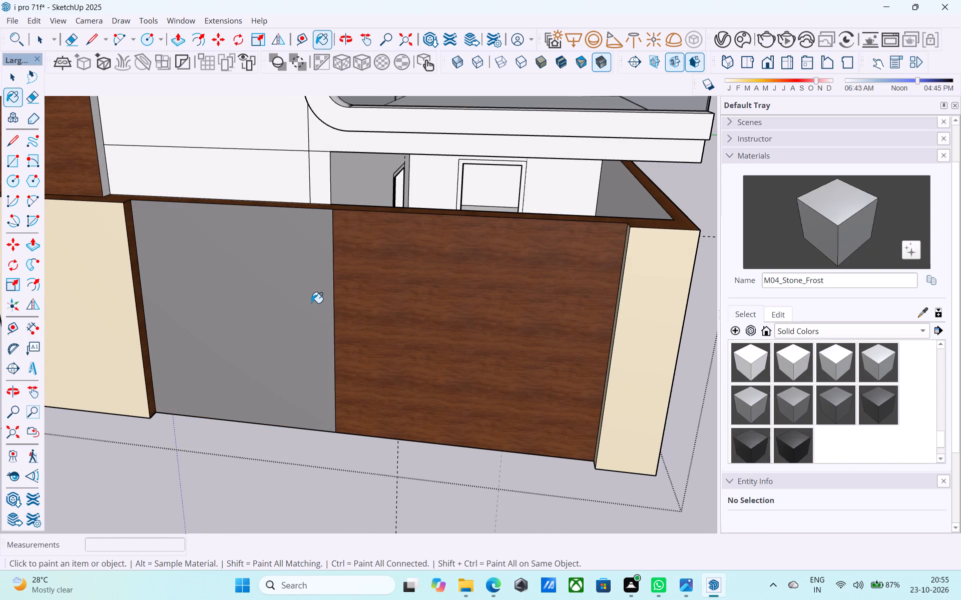
{"action": "key", "text": "space"}
Push the wood panel between the grey panel and the 2' cream end strip inward by 3".
{"action": "scroll", "coordinate": [311, 303], "scroll_direction": "down", "scroll_amount": 1}
{"action": "middle_click_drag", "start_coordinate": [311, 303], "coordinate": [283, 288]}
{"action": "middle_click_drag", "start_coordinate": [284, 288], "coordinate": [306, 304]}
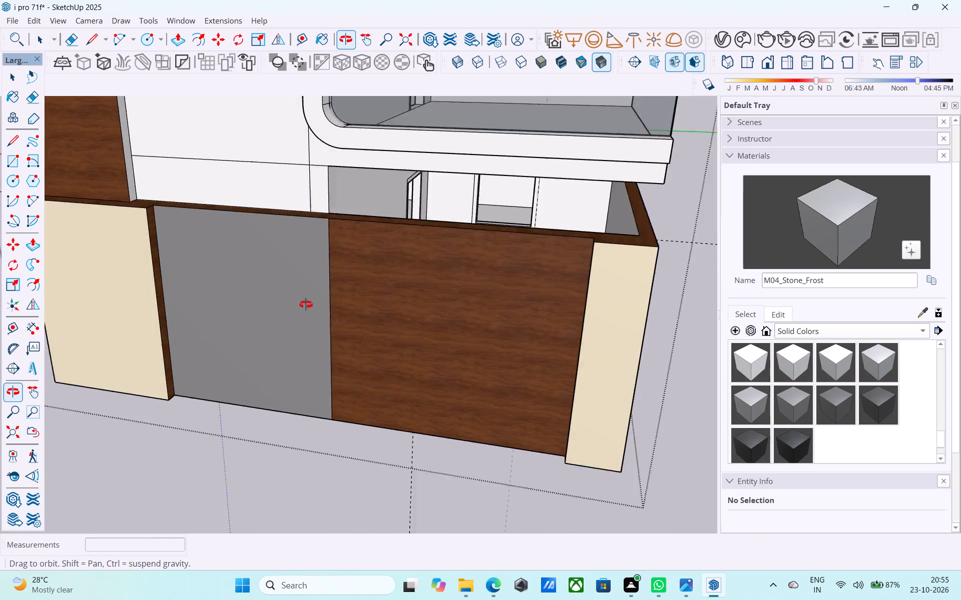
{"action": "middle_click_drag", "start_coordinate": [306, 304], "coordinate": [345, 279]}
{"action": "scroll", "coordinate": [347, 276], "scroll_direction": "up", "scroll_amount": 4}
{"action": "scroll", "coordinate": [367, 256], "scroll_direction": "down", "scroll_amount": 4}
{"action": "middle_click_drag", "start_coordinate": [365, 258], "coordinate": [311, 384]}
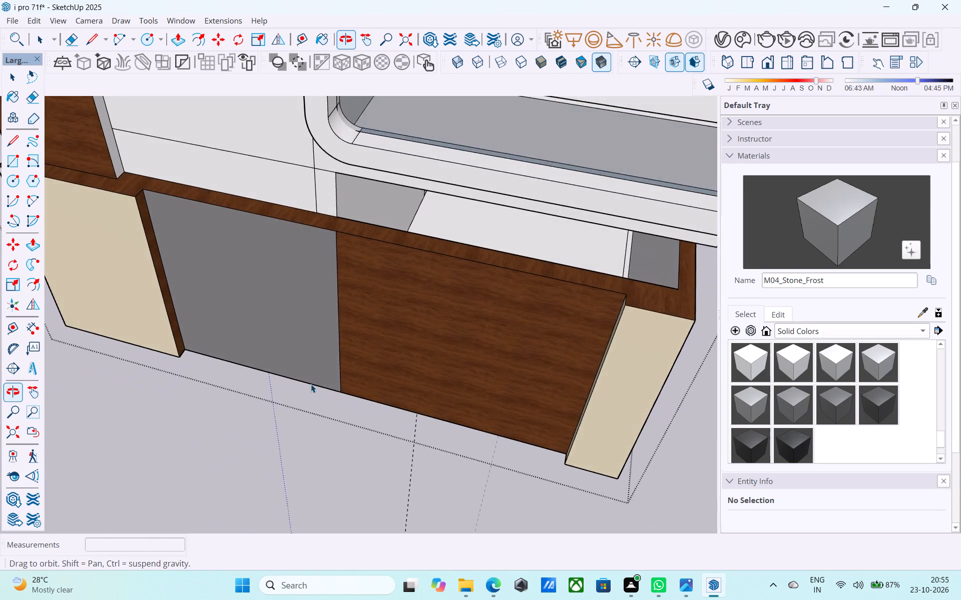
{"action": "middle_click_drag", "start_coordinate": [311, 384], "coordinate": [301, 394]}
{"action": "scroll", "coordinate": [358, 307], "scroll_direction": "up", "scroll_amount": 3}
{"action": "left_click", "coordinate": [398, 271]}
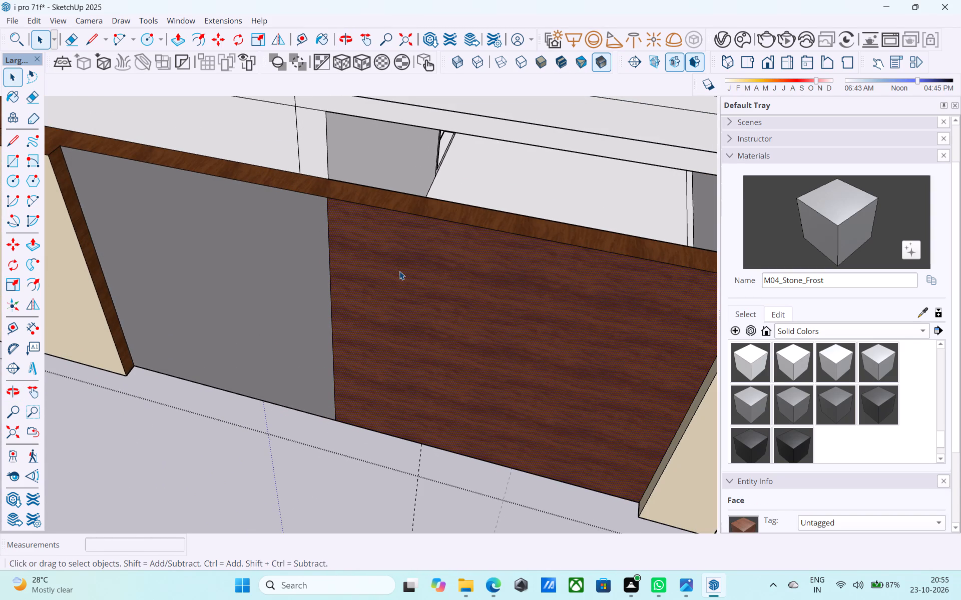
{"action": "key", "text": "p"}
{"action": "left_click", "coordinate": [399, 271]}
{"action": "type", "text": "3\""}
{"action": "key", "text": "Return"}
{"action": "key", "text": "space"}
Copy the recessed wood panel's vertical edge across its 9' 6" width, try 14 divisions, and settle on 8 equal strips.
{"action": "middle_click_drag", "start_coordinate": [440, 251], "coordinate": [425, 255], "text": "shift"}
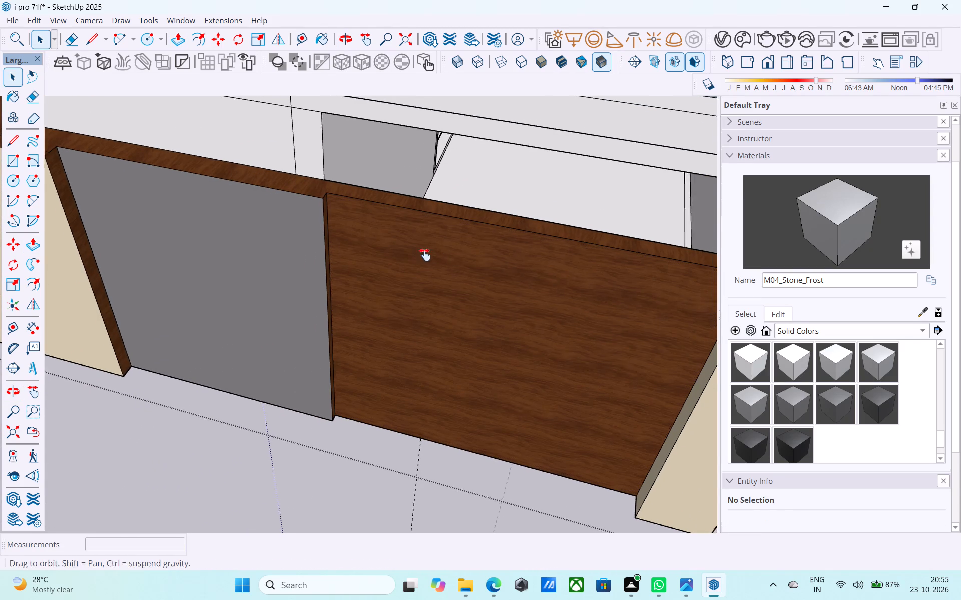
{"action": "middle_click_drag", "start_coordinate": [425, 255], "coordinate": [390, 262], "text": "shift"}
{"action": "scroll", "coordinate": [319, 237], "scroll_direction": "up", "scroll_amount": 4}
{"action": "left_click", "coordinate": [287, 210]}
{"action": "middle_click_drag", "start_coordinate": [464, 276], "coordinate": [387, 224], "text": "shift"}
{"action": "key", "text": "m"}
{"action": "left_click", "coordinate": [207, 125]}
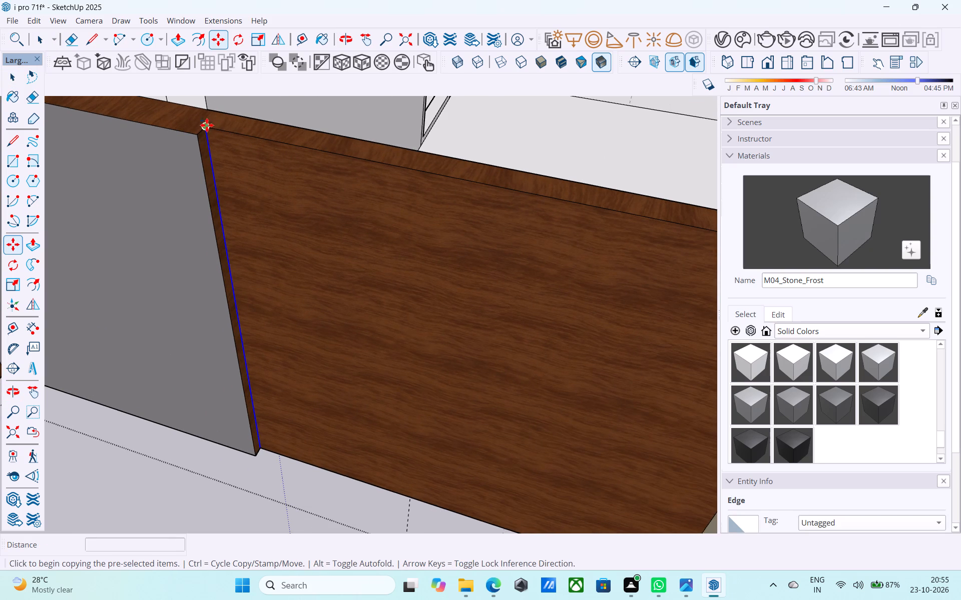
{"action": "scroll", "coordinate": [474, 210], "scroll_direction": "down", "scroll_amount": 4}
{"action": "middle_click_drag", "start_coordinate": [477, 214], "coordinate": [518, 196]}
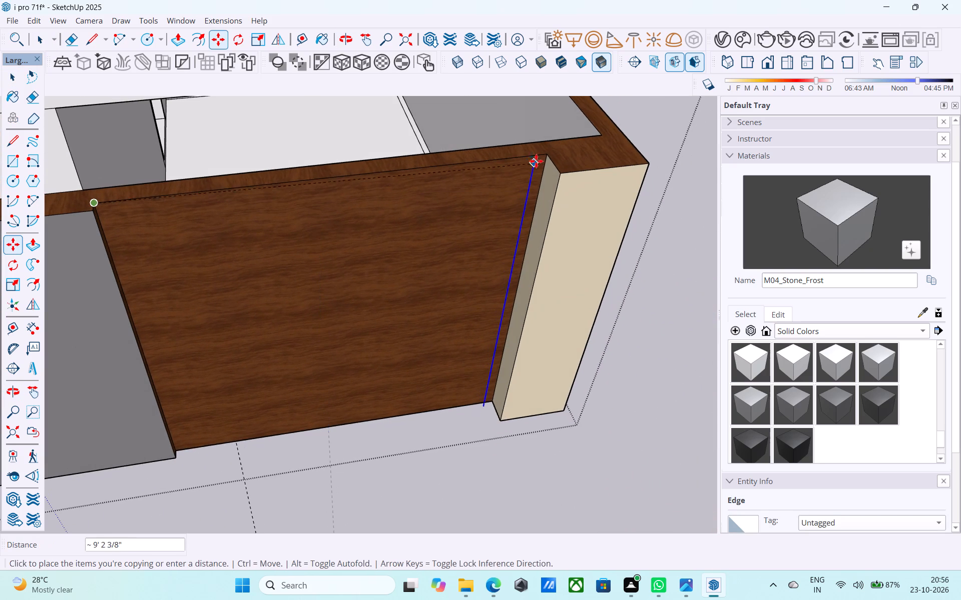
{"action": "left_click", "coordinate": [544, 156]}
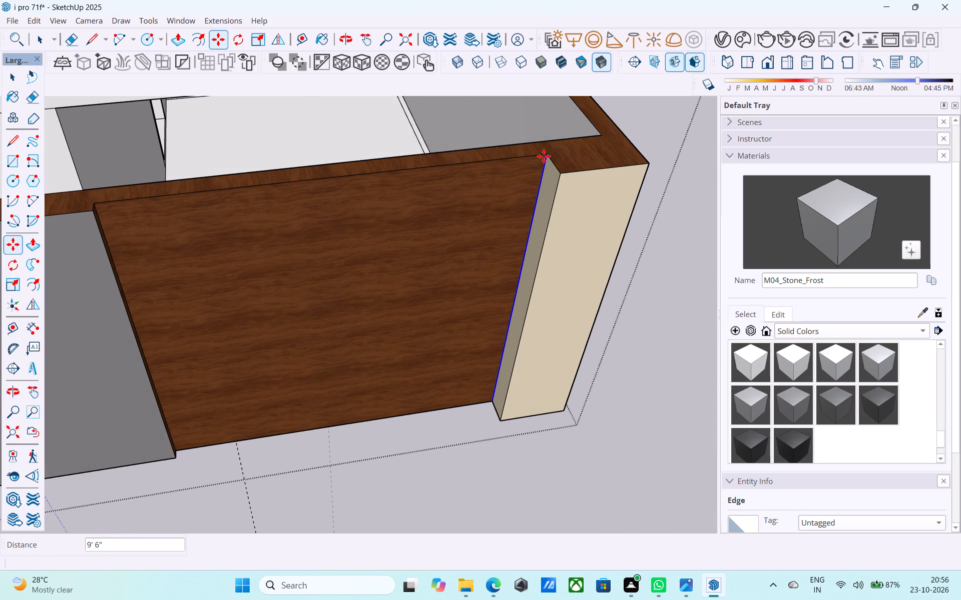
{"action": "key", "text": "slash"}
{"action": "type", "text": "14"}
{"action": "key", "text": "Return"}
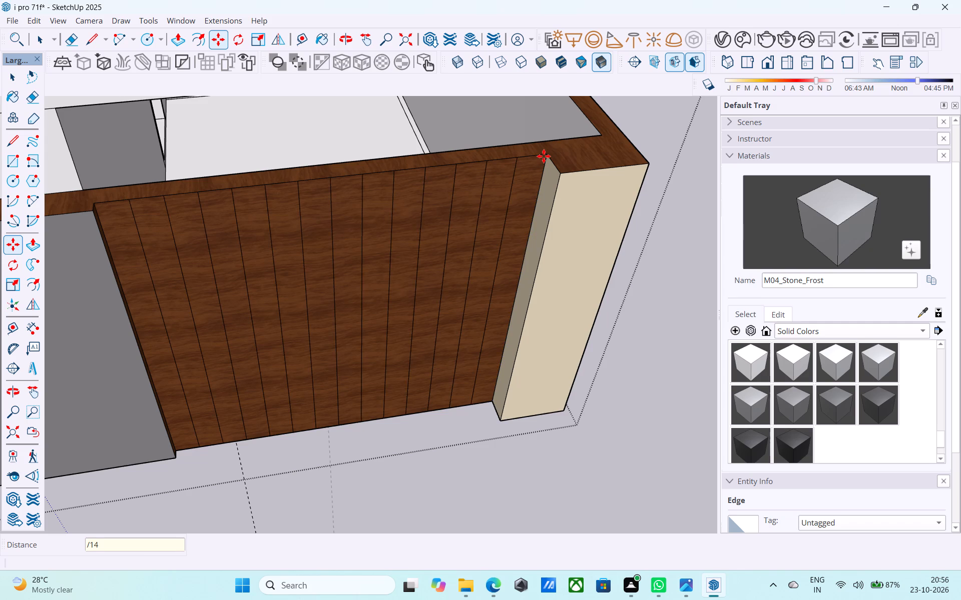
{"action": "type", "text": "/8"}
{"action": "key", "text": "Return"}
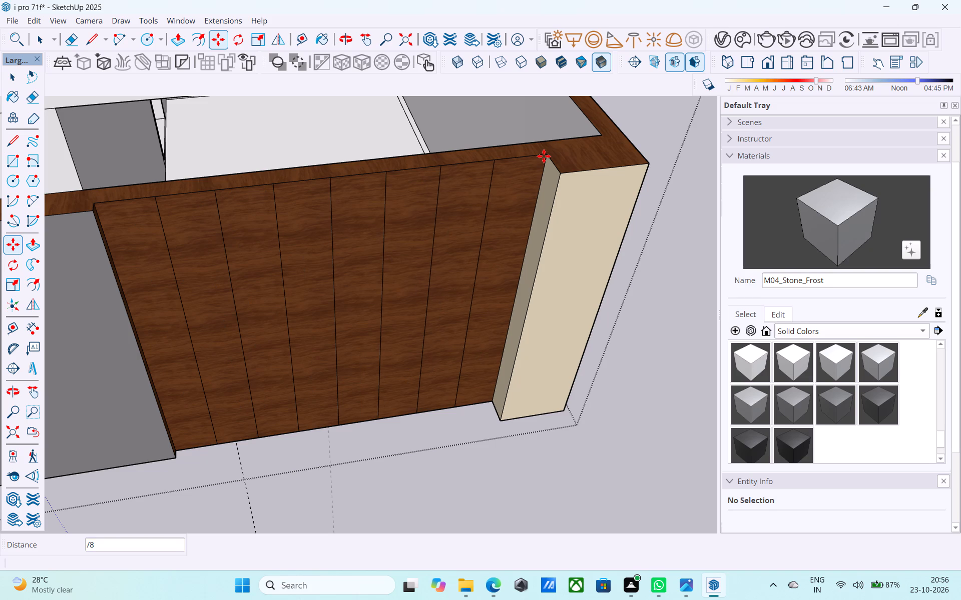
Pull the second, third, sixth and seventh wood strips, counted from the grey panel, outward by 1".
{"action": "key", "text": "space"}
{"action": "left_click", "coordinate": [188, 245]}
{"action": "key", "text": "p"}
{"action": "left_click", "coordinate": [188, 245]}
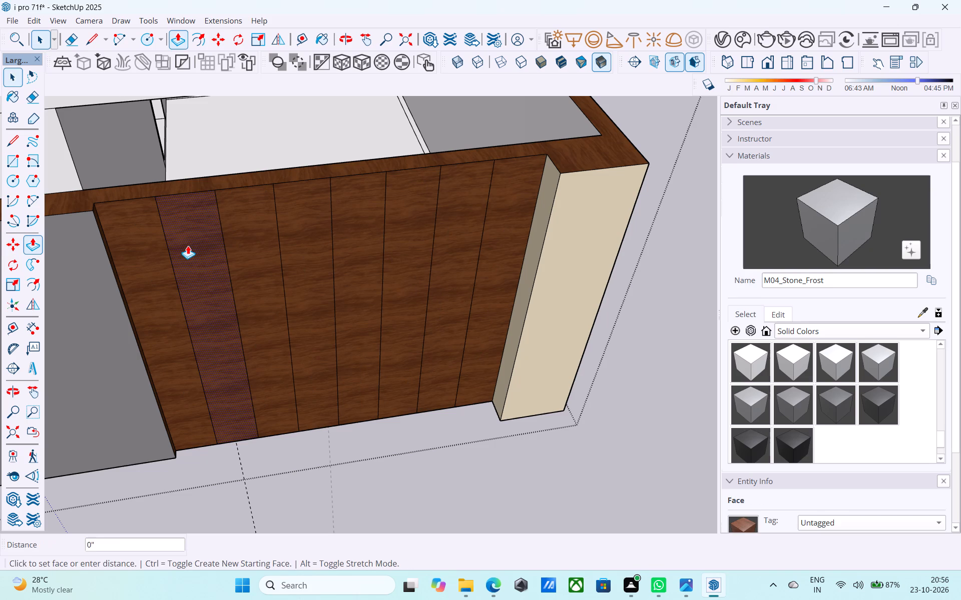
{"action": "key", "text": "1"}
{"action": "key", "text": "shift+quotedbl"}
{"action": "key", "text": "Return"}
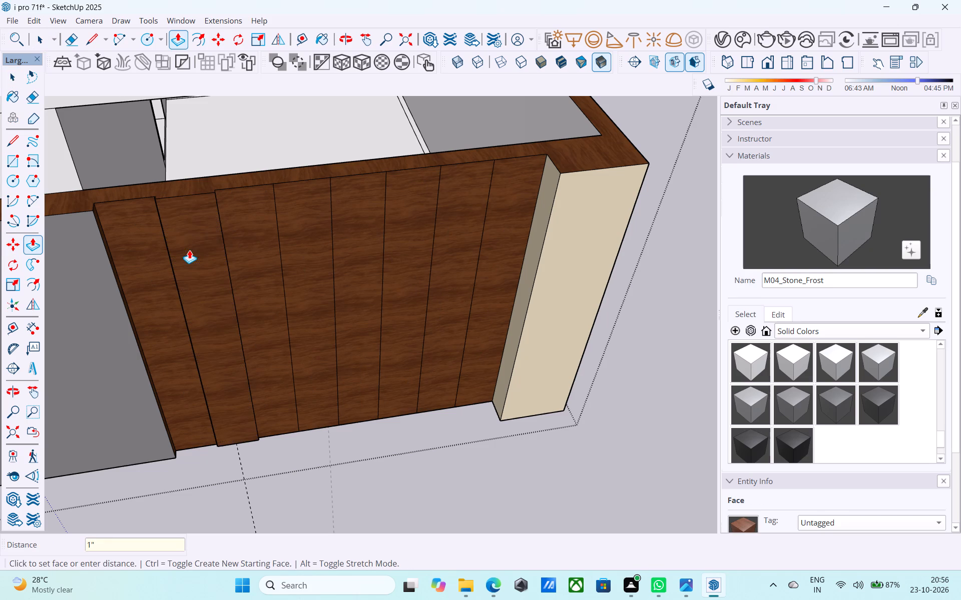
{"action": "double_click", "coordinate": [243, 240]}
{"action": "double_click", "coordinate": [410, 236]}
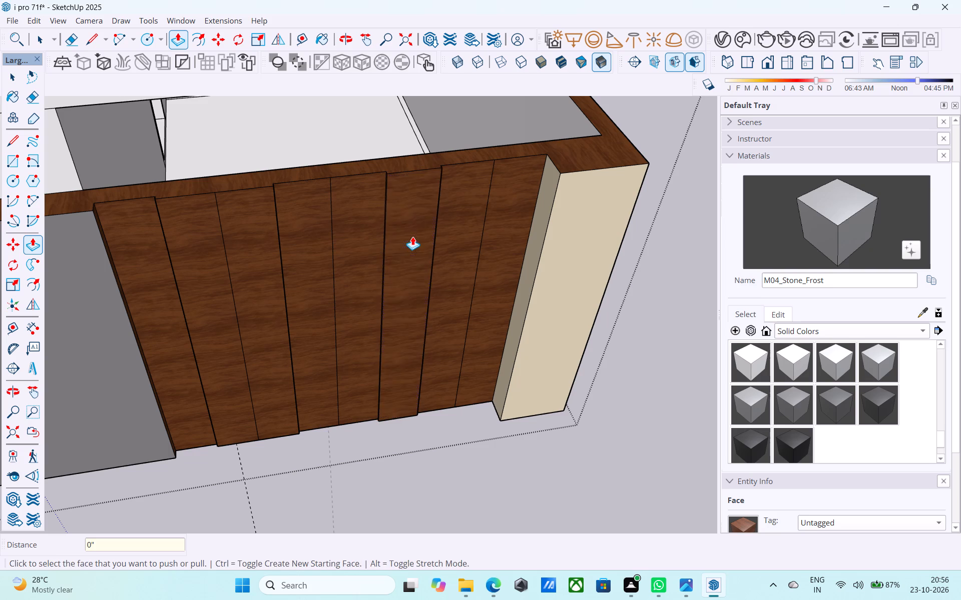
{"action": "double_click", "coordinate": [452, 226]}
Offset the outlines of the second and third wood strips inward by 4" to form narrow inner rectangles.
{"action": "middle_click_drag", "start_coordinate": [343, 269], "coordinate": [315, 214]}
{"action": "scroll", "coordinate": [220, 213], "scroll_direction": "up", "scroll_amount": 4}
{"action": "key", "text": "space"}
{"action": "left_click", "coordinate": [185, 218]}
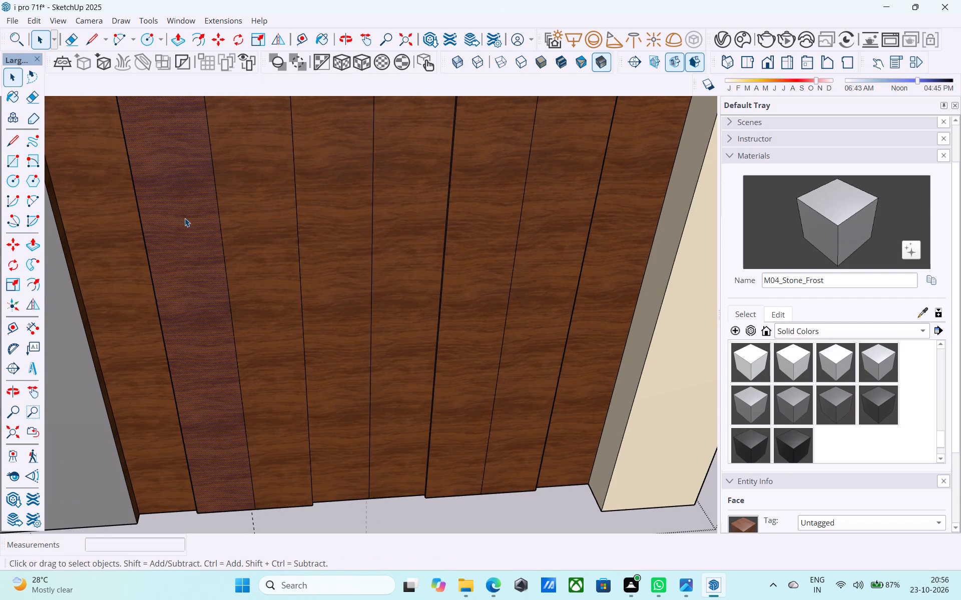
{"action": "key", "text": "f"}
{"action": "left_click", "coordinate": [185, 218]}
{"action": "key", "text": "2"}
{"action": "key", "text": "shift+quotedbl"}
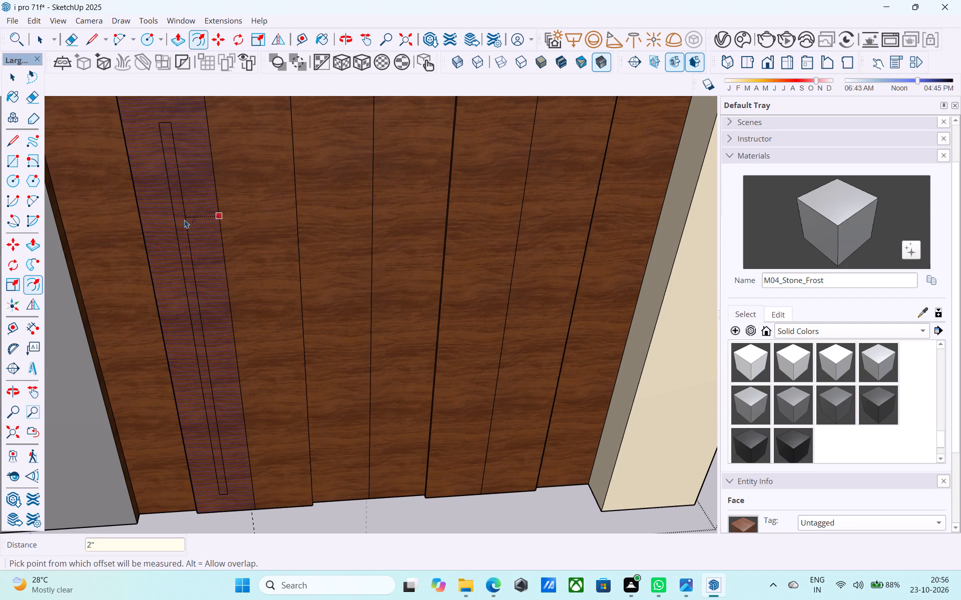
{"action": "key", "text": "Return"}
{"action": "type", "text": "4\""}
{"action": "key", "text": "Return"}
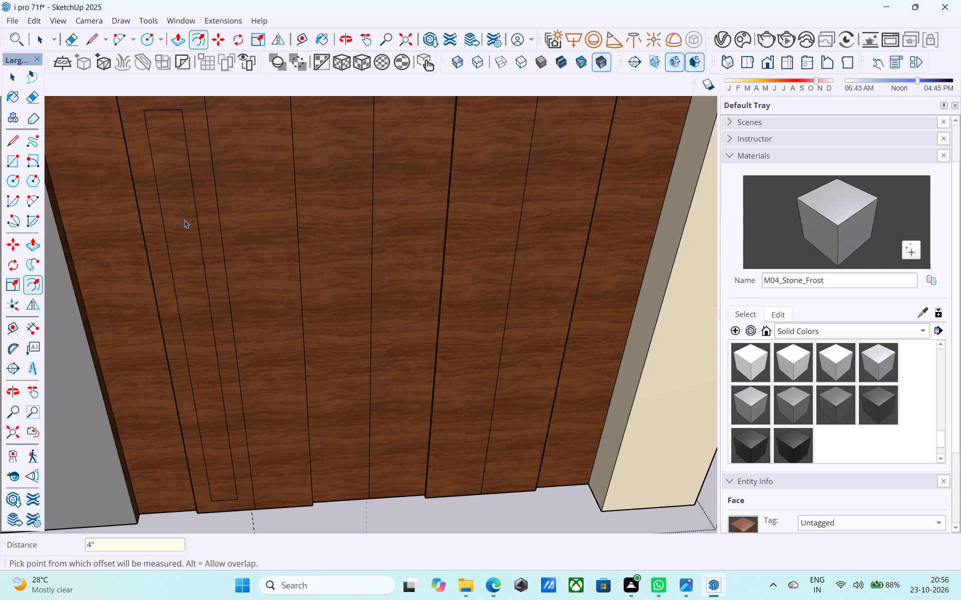
{"action": "key", "text": "space"}
{"action": "left_click", "coordinate": [255, 227]}
{"action": "key", "text": "f"}
{"action": "left_click", "coordinate": [255, 227]}
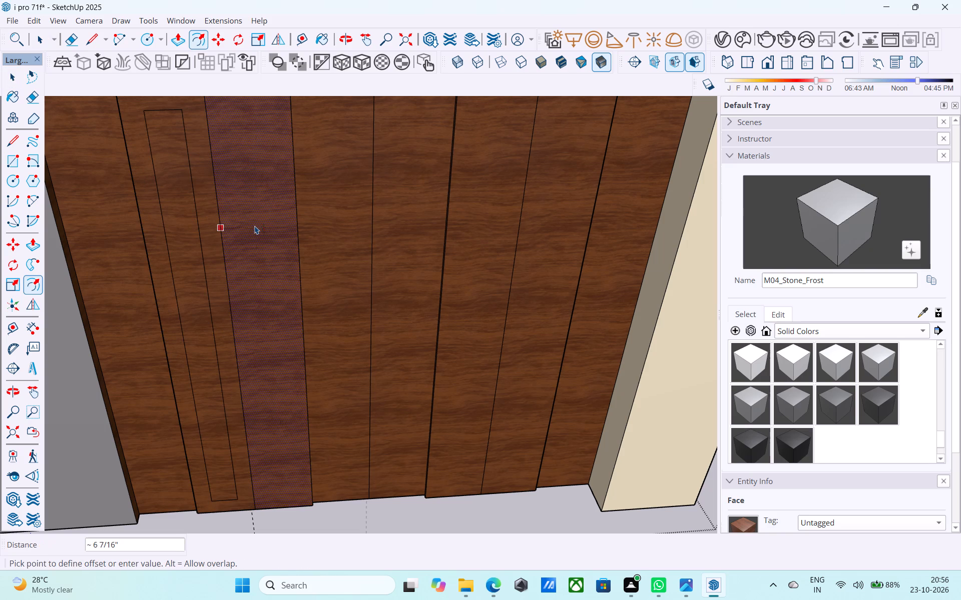
{"action": "type", "text": "4\""}
{"action": "key", "text": "Return"}
{"action": "key", "text": "space"}
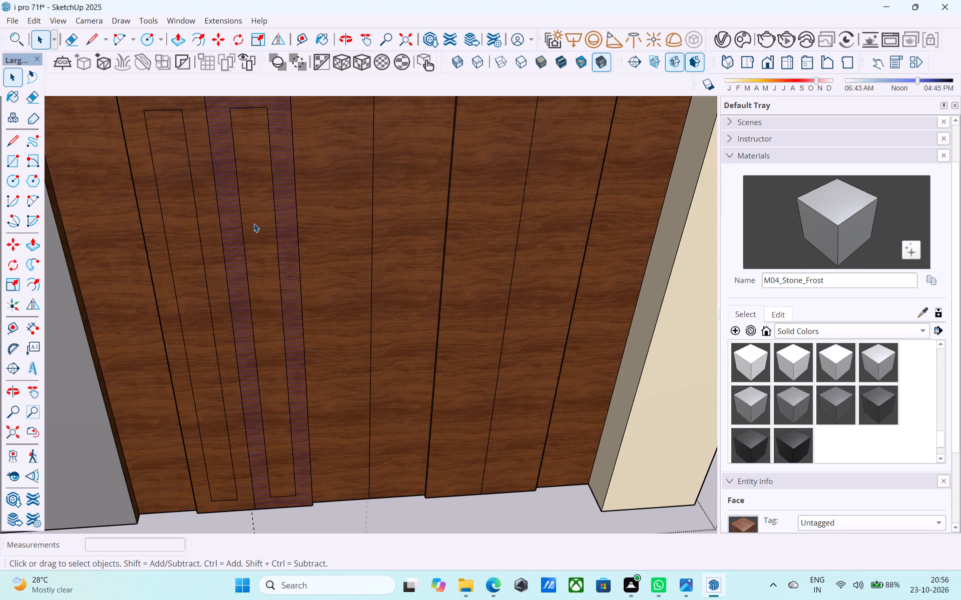
Offset the outlines of the sixth and seventh wood strips inward by 4" to form matching inner rectangles.
{"action": "scroll", "coordinate": [254, 223], "scroll_direction": "down", "scroll_amount": 4}
{"action": "left_click", "coordinate": [375, 225]}
{"action": "middle_click_drag", "start_coordinate": [372, 227], "coordinate": [359, 268]}
{"action": "scroll", "coordinate": [359, 268], "scroll_direction": "down", "scroll_amount": 1}
{"action": "scroll", "coordinate": [403, 244], "scroll_direction": "up", "scroll_amount": 4}
{"action": "left_click", "coordinate": [403, 244]}
{"action": "middle_click_drag", "start_coordinate": [403, 244], "coordinate": [377, 346]}
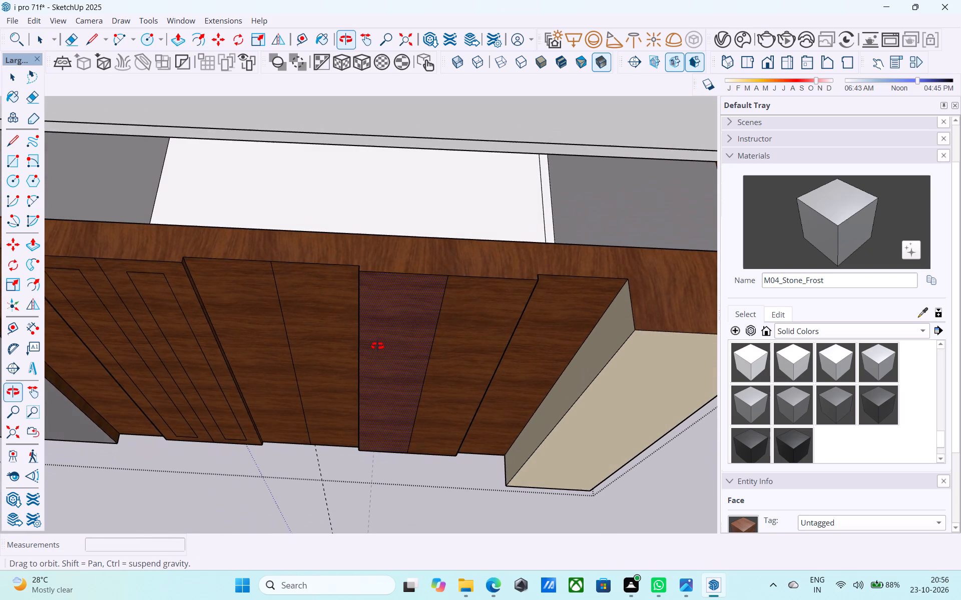
{"action": "middle_click_drag", "start_coordinate": [377, 346], "coordinate": [378, 338]}
{"action": "left_click", "coordinate": [376, 334]}
{"action": "key", "text": "f"}
{"action": "left_click", "coordinate": [376, 334]}
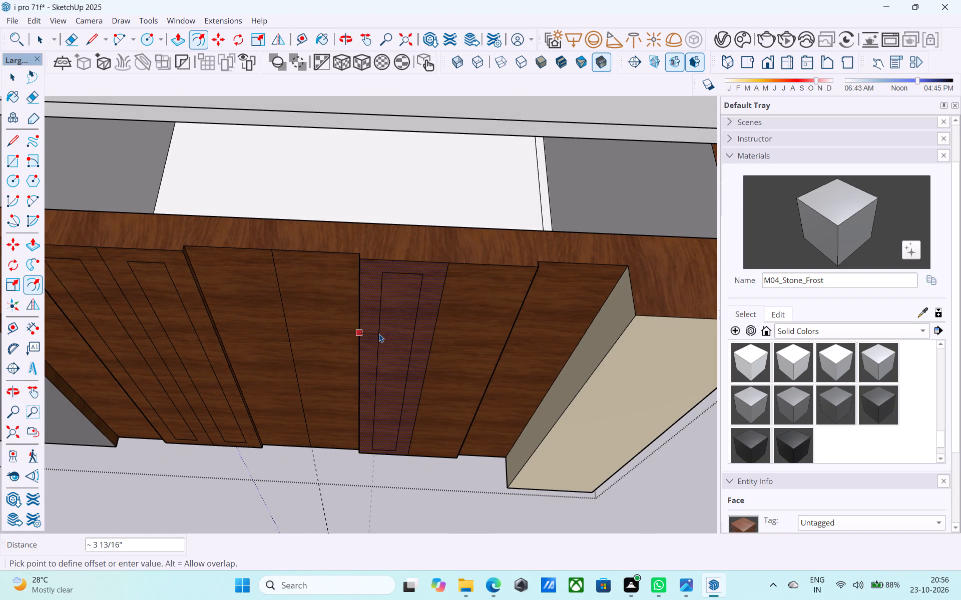
{"action": "key", "text": "4"}
{"action": "key", "text": "shift+quotedbl"}
{"action": "key", "text": "Return"}
{"action": "key", "text": "space"}
{"action": "left_click", "coordinate": [466, 331]}
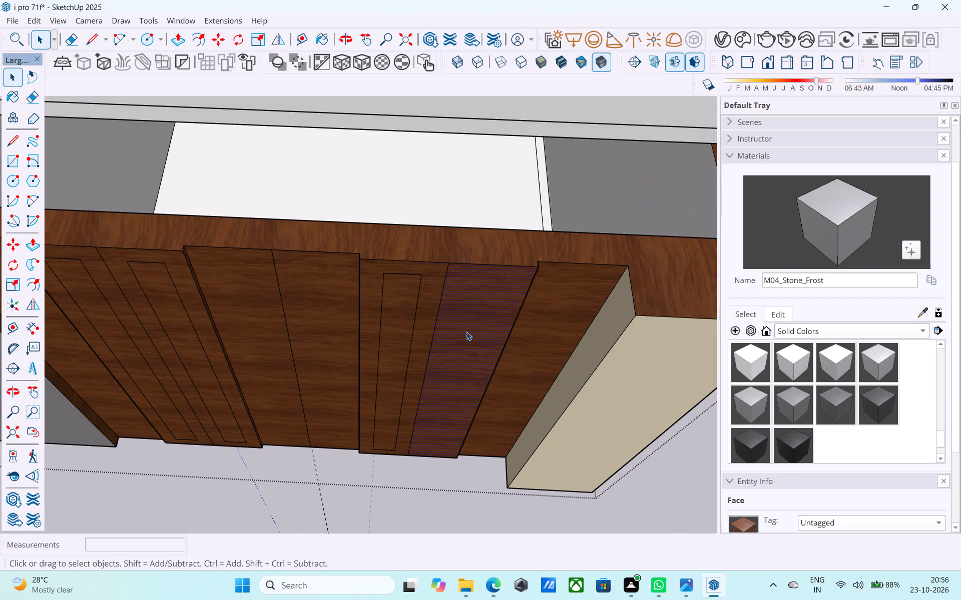
{"action": "key", "text": "f"}
{"action": "left_click", "coordinate": [466, 331]}
{"action": "type", "text": "4\""}
{"action": "key", "text": "Return"}
{"action": "key", "text": "space"}
Paint the four narrow inner rectangles on the raised wood strips with the solid colour M01_Silver_Fog.
{"action": "left_click_drag", "start_coordinate": [798, 370], "coordinate": [805, 371]}
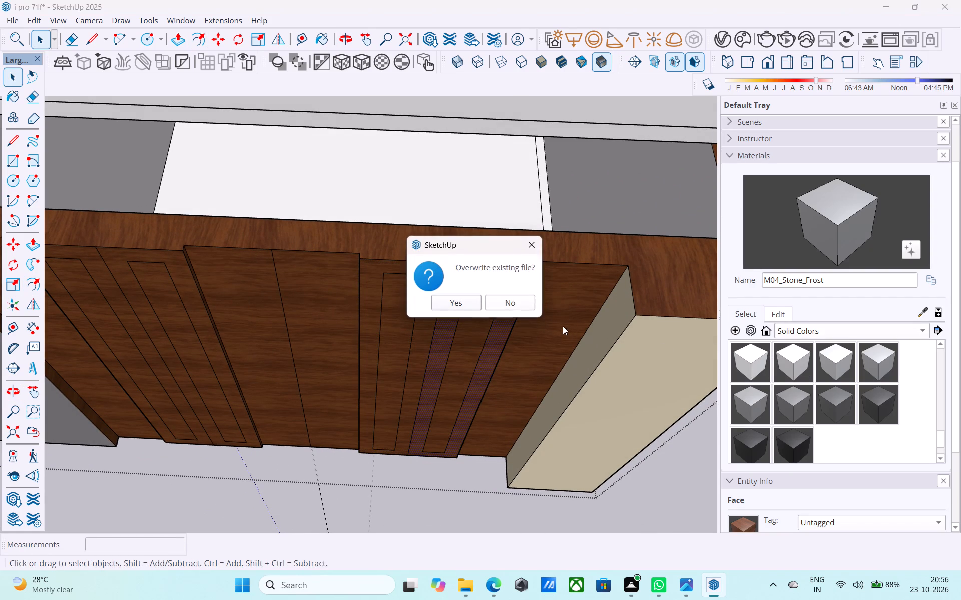
{"action": "left_click", "coordinate": [530, 248]}
{"action": "scroll", "coordinate": [754, 358], "scroll_direction": "down", "scroll_amount": 3}
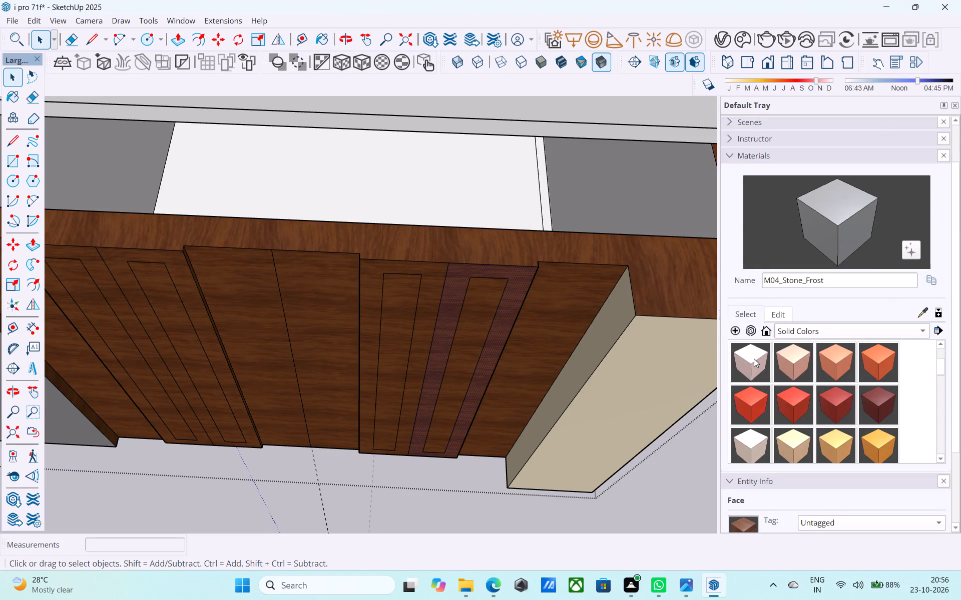
{"action": "scroll", "coordinate": [766, 375], "scroll_direction": "down", "scroll_amount": 18}
{"action": "scroll", "coordinate": [774, 380], "scroll_direction": "down", "scroll_amount": 4}
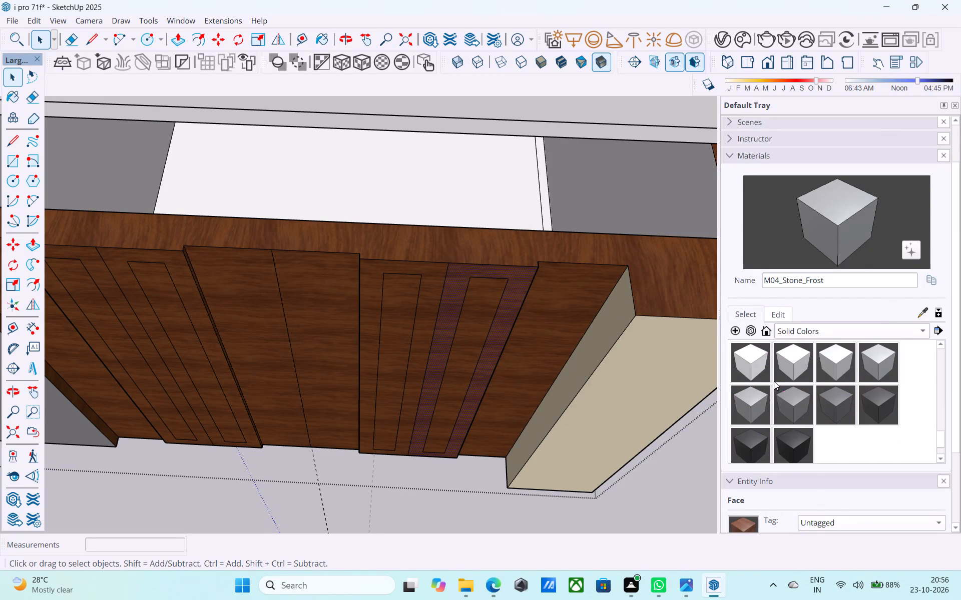
{"action": "left_click", "coordinate": [774, 356]}
{"action": "left_click", "coordinate": [787, 357]}
{"action": "left_click", "coordinate": [485, 316]}
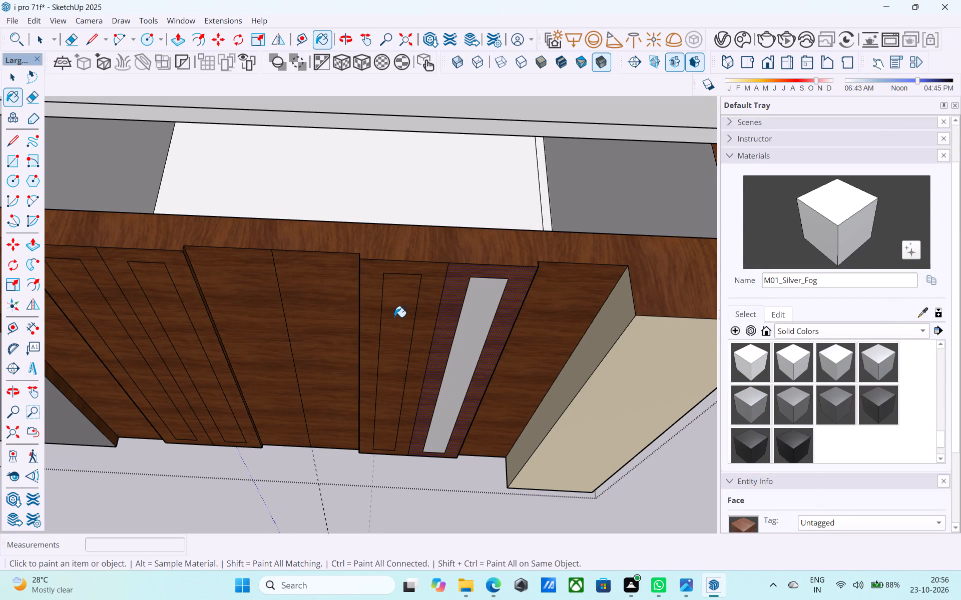
{"action": "left_click", "coordinate": [395, 317]}
{"action": "left_click", "coordinate": [156, 305]}
{"action": "left_click", "coordinate": [95, 300]}
Examine the detailed front wall panels and the whole building facade from several angles and distances.
{"action": "scroll", "coordinate": [167, 320], "scroll_direction": "down", "scroll_amount": 2}
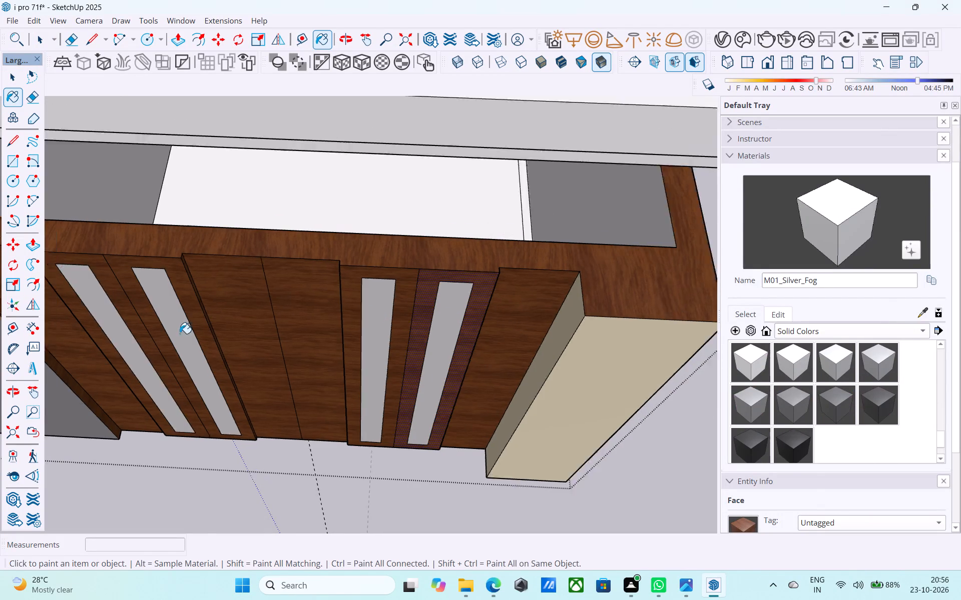
{"action": "scroll", "coordinate": [180, 333], "scroll_direction": "down", "scroll_amount": 1}
{"action": "middle_click_drag", "start_coordinate": [186, 339], "coordinate": [265, 210]}
{"action": "scroll", "coordinate": [268, 215], "scroll_direction": "down", "scroll_amount": 5}
{"action": "middle_click_drag", "start_coordinate": [313, 314], "coordinate": [312, 255]}
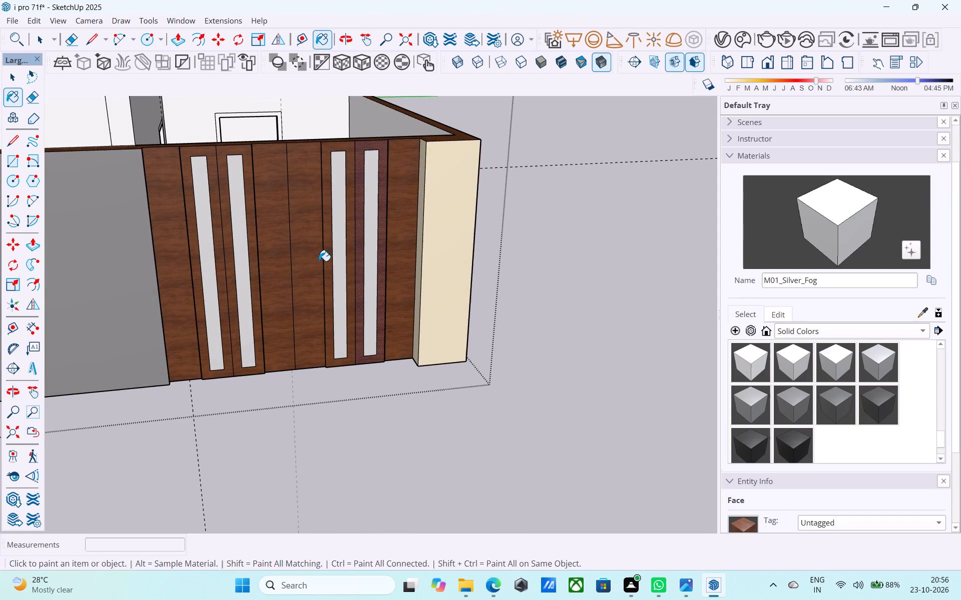
{"action": "scroll", "coordinate": [319, 261], "scroll_direction": "down", "scroll_amount": 3}
{"action": "middle_click_drag", "start_coordinate": [310, 251], "coordinate": [378, 327], "text": "shift"}
{"action": "middle_click_drag", "start_coordinate": [421, 343], "coordinate": [400, 348], "text": "shift"}
{"action": "scroll", "coordinate": [390, 333], "scroll_direction": "up", "scroll_amount": 5}
{"action": "scroll", "coordinate": [388, 325], "scroll_direction": "down", "scroll_amount": 3}
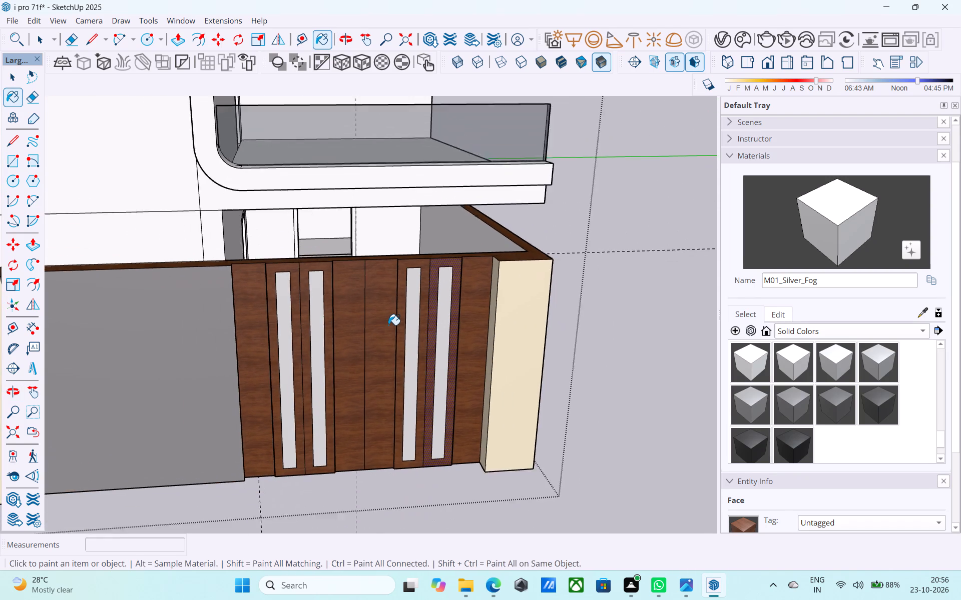
{"action": "scroll", "coordinate": [388, 325], "scroll_direction": "down", "scroll_amount": 1}
{"action": "scroll", "coordinate": [340, 328], "scroll_direction": "down", "scroll_amount": 3}
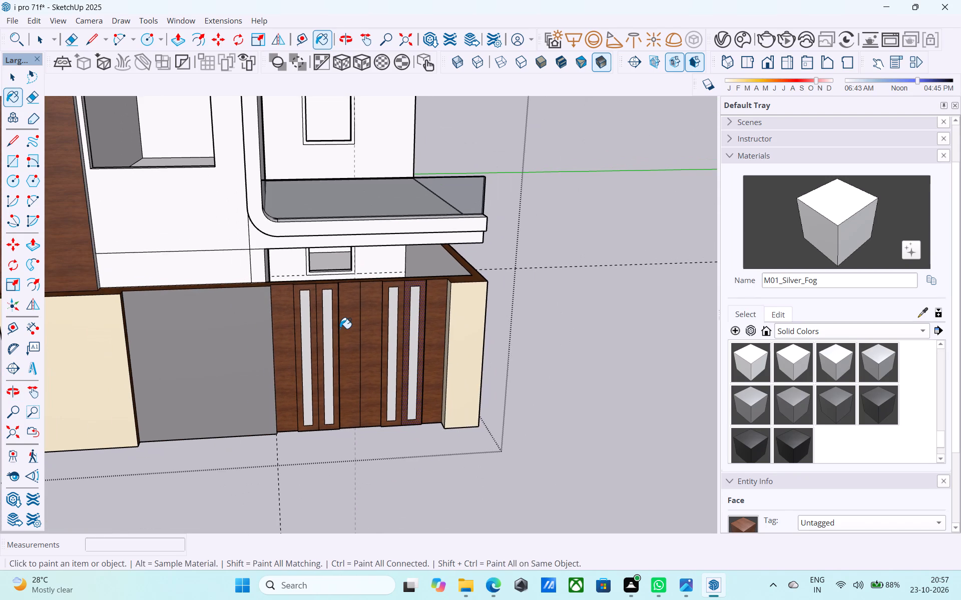
{"action": "middle_click_drag", "start_coordinate": [340, 328], "coordinate": [296, 322]}
{"action": "scroll", "coordinate": [303, 312], "scroll_direction": "down", "scroll_amount": 9}
{"action": "middle_click_drag", "start_coordinate": [336, 367], "coordinate": [368, 436], "text": "shift"}
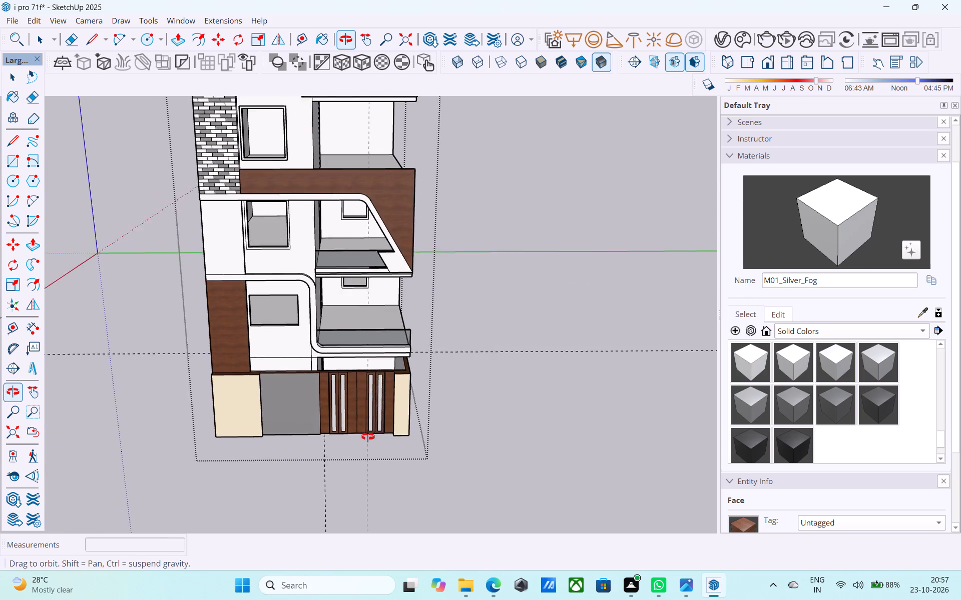
{"action": "middle_click_drag", "start_coordinate": [368, 436], "coordinate": [374, 405], "text": "shift"}
{"action": "scroll", "coordinate": [359, 340], "scroll_direction": "down", "scroll_amount": 6}
{"action": "middle_click_drag", "start_coordinate": [348, 359], "coordinate": [350, 394], "text": "shift"}
{"action": "scroll", "coordinate": [353, 388], "scroll_direction": "up", "scroll_amount": 3}
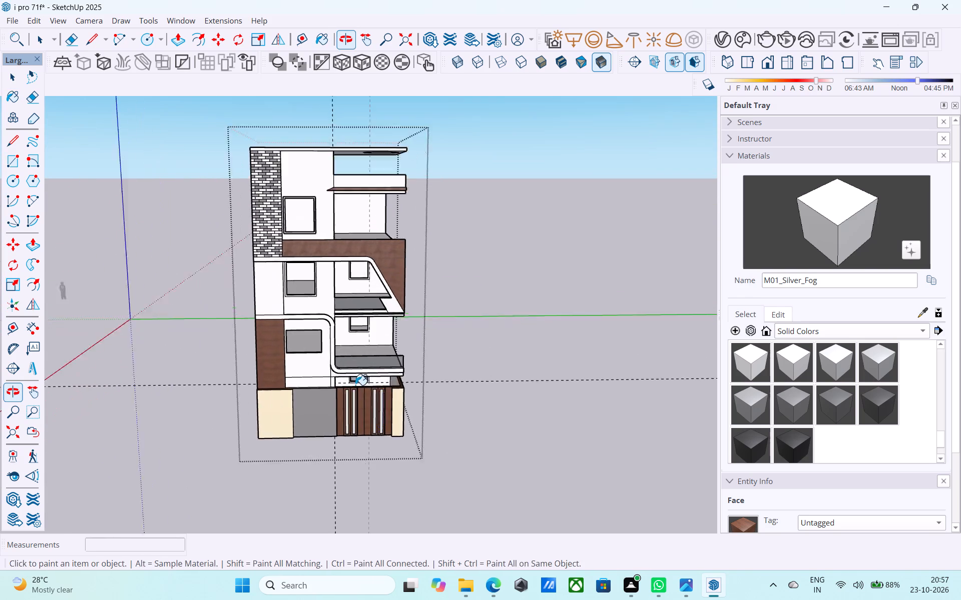
{"action": "scroll", "coordinate": [355, 385], "scroll_direction": "up", "scroll_amount": 2}
{"action": "middle_click_drag", "start_coordinate": [353, 376], "coordinate": [351, 390], "text": "shift"}
{"action": "middle_click_drag", "start_coordinate": [351, 390], "coordinate": [281, 347], "text": "shift"}
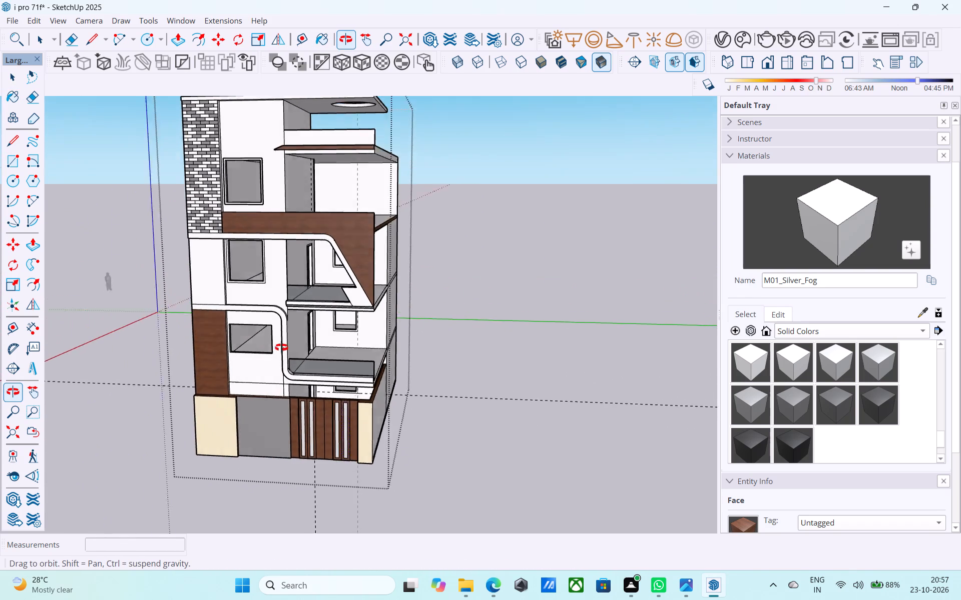
{"action": "middle_click_drag", "start_coordinate": [281, 347], "coordinate": [317, 283], "text": "shift"}
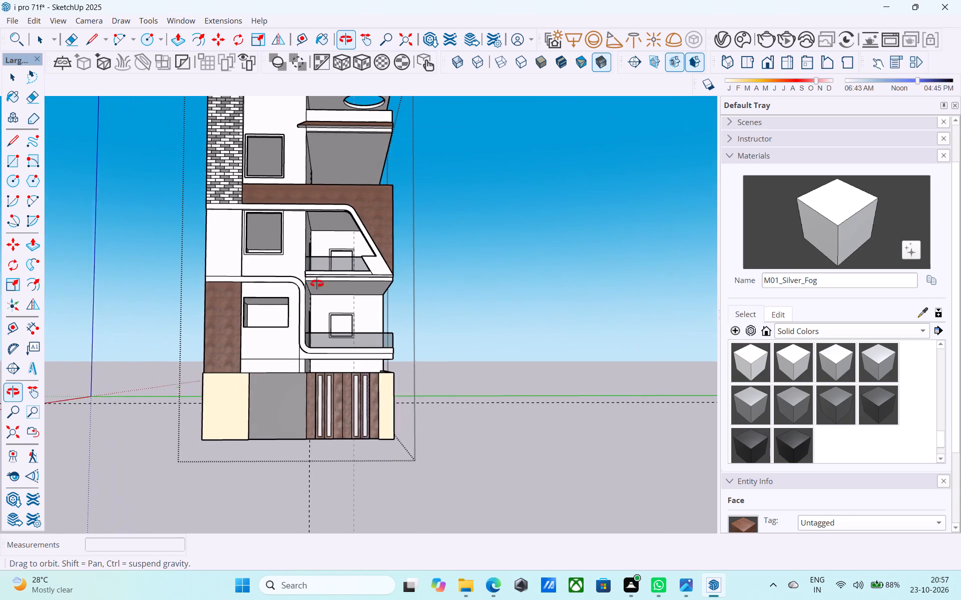
{"action": "middle_click_drag", "start_coordinate": [317, 283], "coordinate": [321, 285], "text": "shift"}
{"action": "middle_click_drag", "start_coordinate": [339, 285], "coordinate": [342, 313]}
{"action": "scroll", "coordinate": [342, 313], "scroll_direction": "down", "scroll_amount": 4}
{"action": "middle_click_drag", "start_coordinate": [342, 313], "coordinate": [344, 336]}
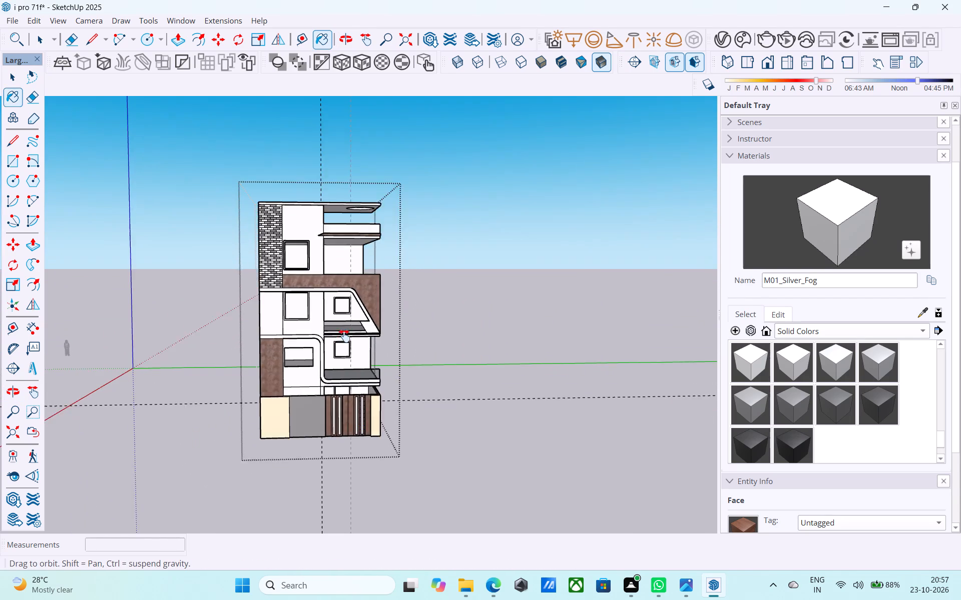
{"action": "middle_click_drag", "start_coordinate": [344, 336], "coordinate": [344, 284]}
{"action": "scroll", "coordinate": [344, 284], "scroll_direction": "up", "scroll_amount": 4}
{"action": "scroll", "coordinate": [344, 284], "scroll_direction": "down", "scroll_amount": 4}
{"action": "middle_click_drag", "start_coordinate": [344, 284], "coordinate": [343, 323], "text": "shift"}
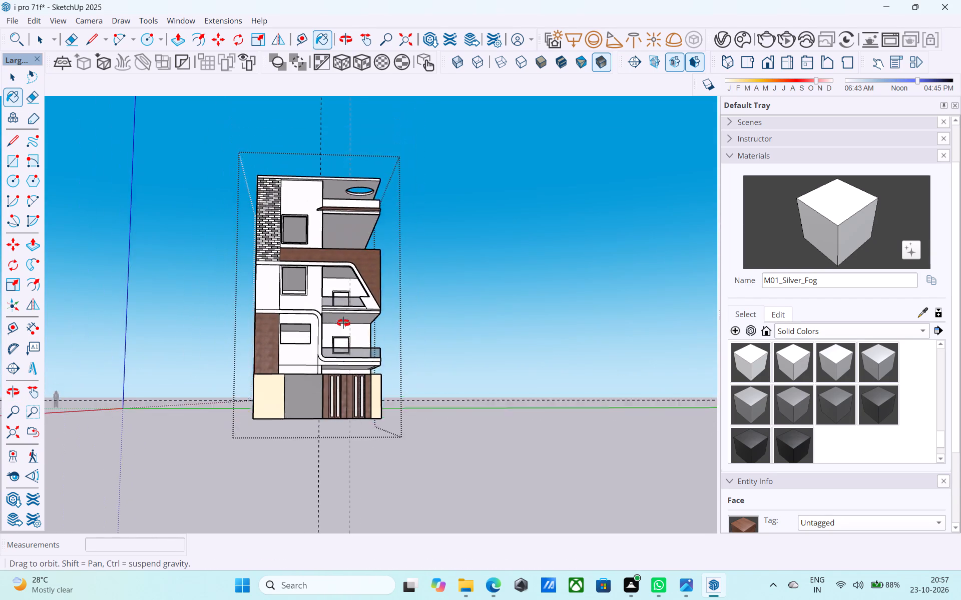
Draw a 1.5' by 3' rectangle on the larger cream section of the front boundary wall, beside the grey panel.
{"action": "middle_click_drag", "start_coordinate": [343, 323], "coordinate": [344, 337], "text": "shift"}
{"action": "middle_click_drag", "start_coordinate": [344, 412], "coordinate": [354, 367]}
{"action": "scroll", "coordinate": [299, 401], "scroll_direction": "up", "scroll_amount": 12}
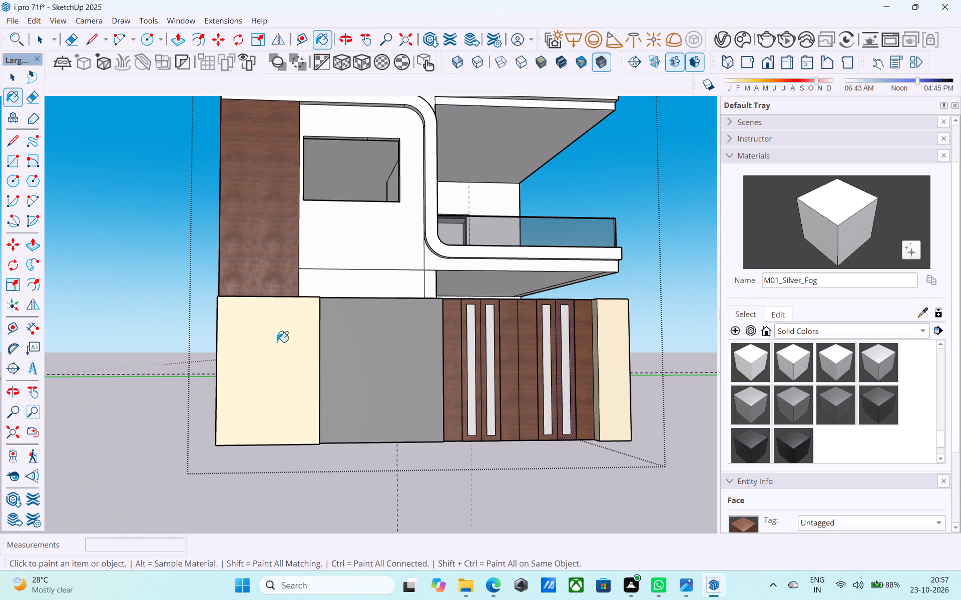
{"action": "key", "text": "r"}
{"action": "scroll", "coordinate": [277, 342], "scroll_direction": "up", "scroll_amount": 5}
{"action": "left_click", "coordinate": [281, 313]}
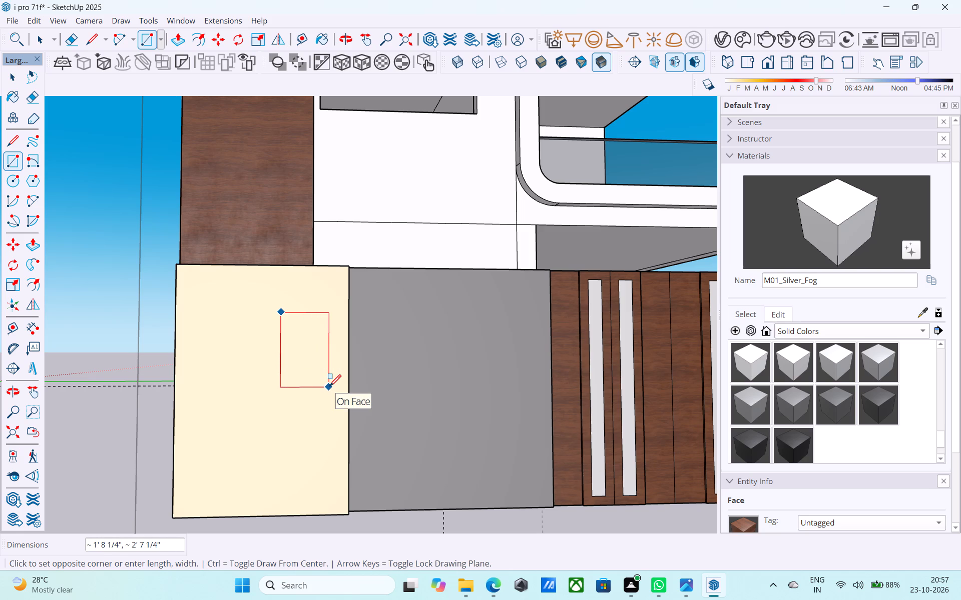
{"action": "type", "text": "1.5',"}
{"action": "type", "text": "3'"}
{"action": "key", "text": "Return"}
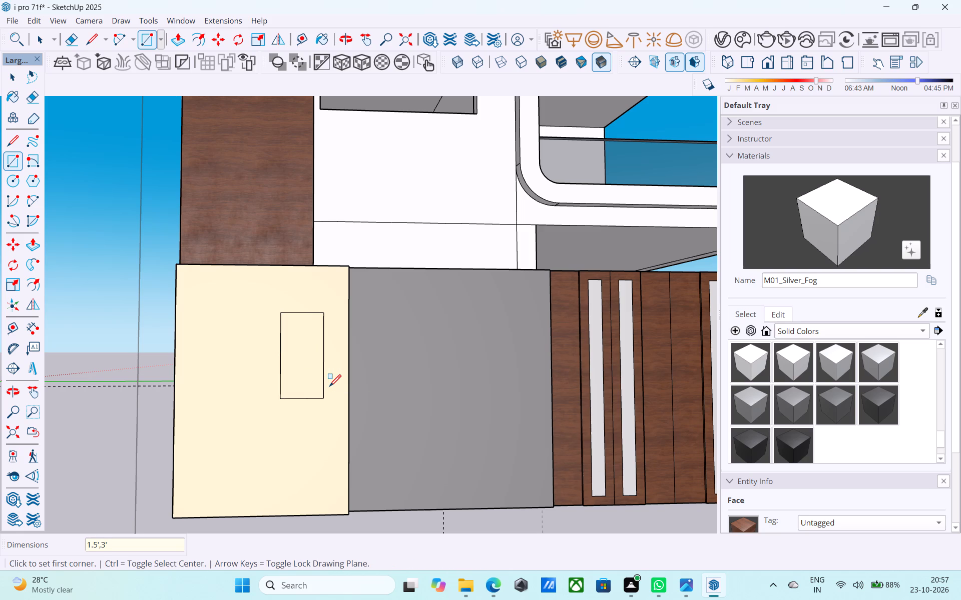
Copy the rectangle straight down the cream section, leaving a small gap between the two.
{"action": "key", "text": "space"}
{"action": "left_click", "coordinate": [312, 375]}
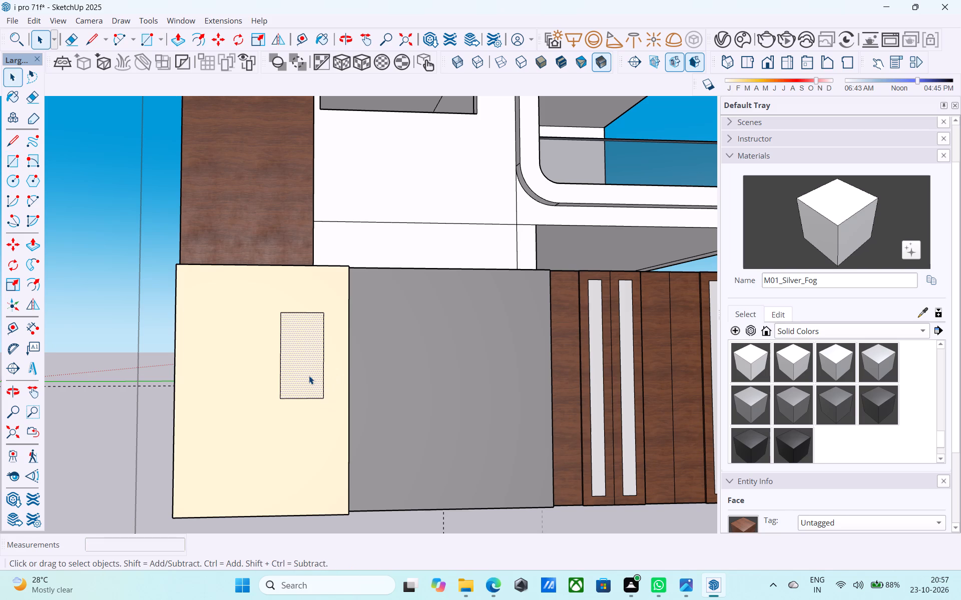
{"action": "key", "text": "m"}
{"action": "left_click", "coordinate": [322, 311]}
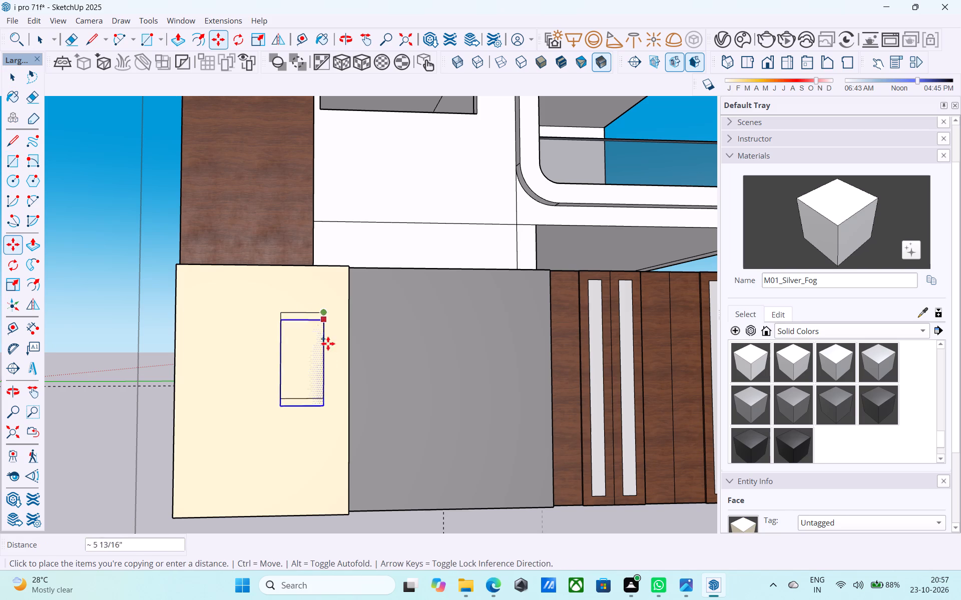
{"action": "left_click", "coordinate": [320, 410]}
{"action": "key", "text": "space"}
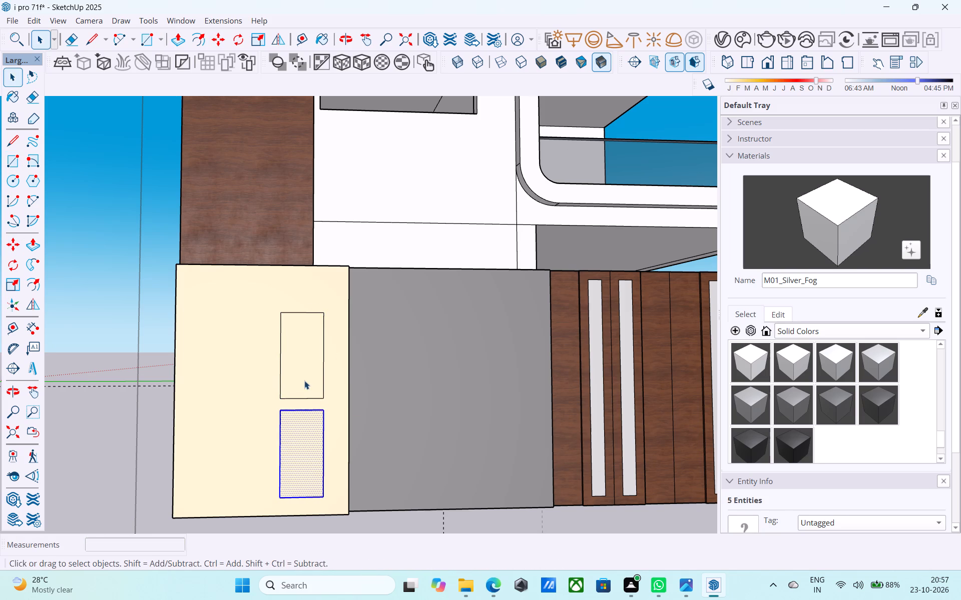
Push both rectangles back into the cream wall section to cut two stacked openings.
{"action": "left_click", "coordinate": [303, 378]}
{"action": "key", "text": "p"}
{"action": "left_click", "coordinate": [303, 378]}
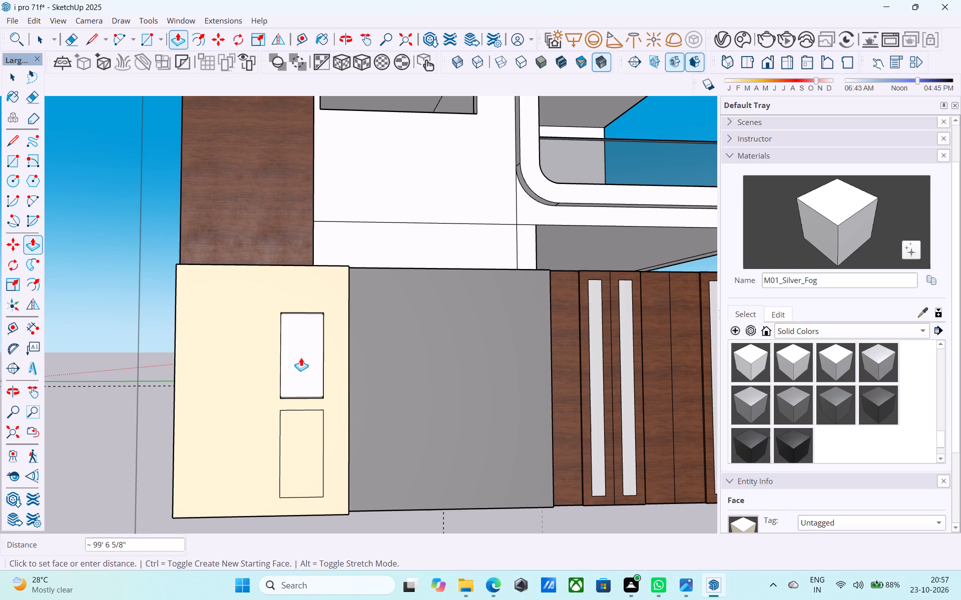
{"action": "scroll", "coordinate": [301, 357], "scroll_direction": "up", "scroll_amount": 7}
{"action": "left_click", "coordinate": [301, 357]}
{"action": "scroll", "coordinate": [301, 356], "scroll_direction": "down", "scroll_amount": 6}
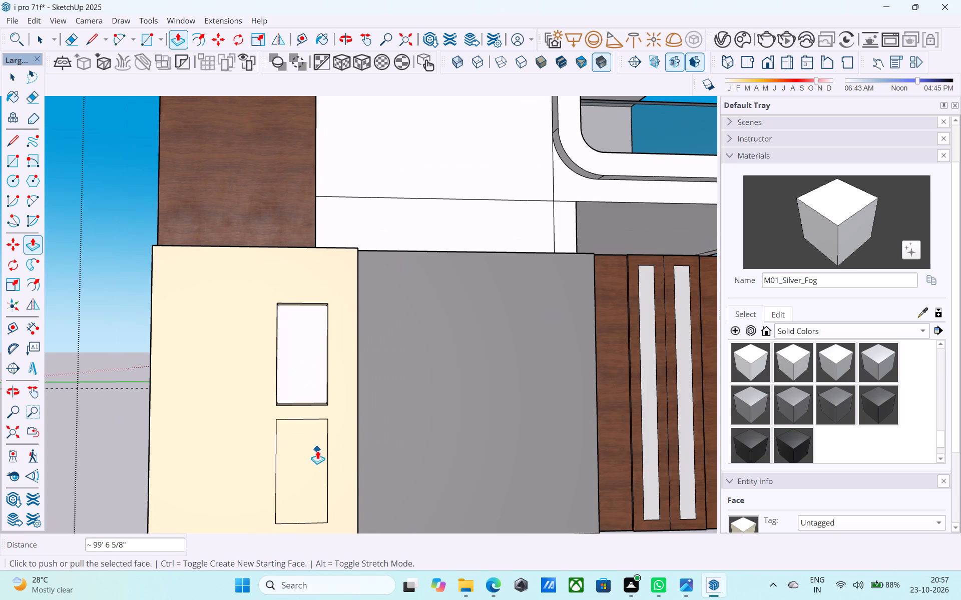
{"action": "key", "text": "space"}
{"action": "left_click", "coordinate": [317, 450]}
{"action": "key", "text": "p"}
{"action": "double_click", "coordinate": [317, 450]}
{"action": "scroll", "coordinate": [308, 388], "scroll_direction": "down", "scroll_amount": 6}
{"action": "middle_click_drag", "start_coordinate": [306, 383], "coordinate": [182, 504]}
{"action": "scroll", "coordinate": [328, 358], "scroll_direction": "up", "scroll_amount": 1}
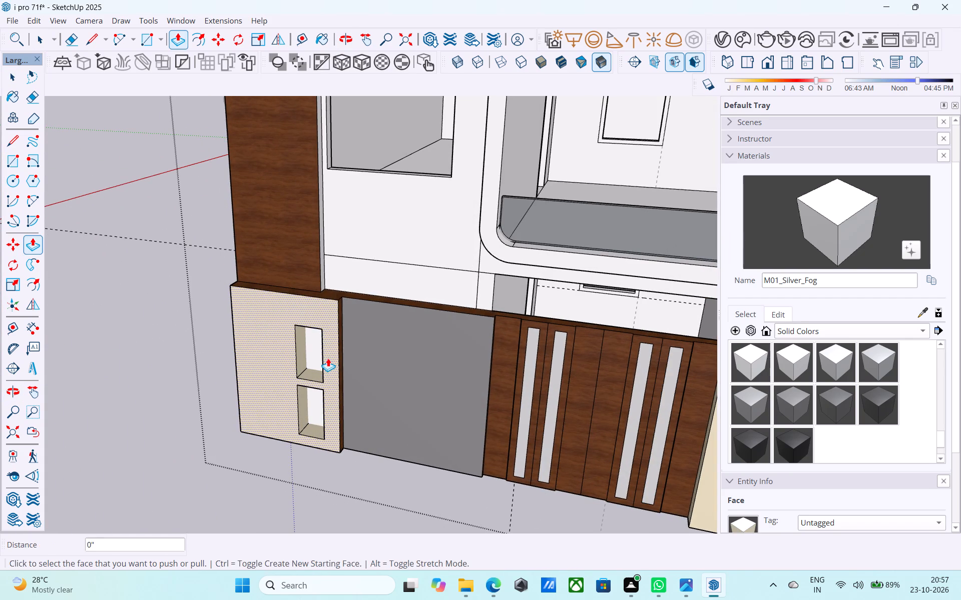
{"action": "key", "text": "space"}
Save the model.
{"action": "scroll", "coordinate": [327, 356], "scroll_direction": "down", "scroll_amount": 6}
{"action": "middle_click_drag", "start_coordinate": [327, 356], "coordinate": [303, 440]}
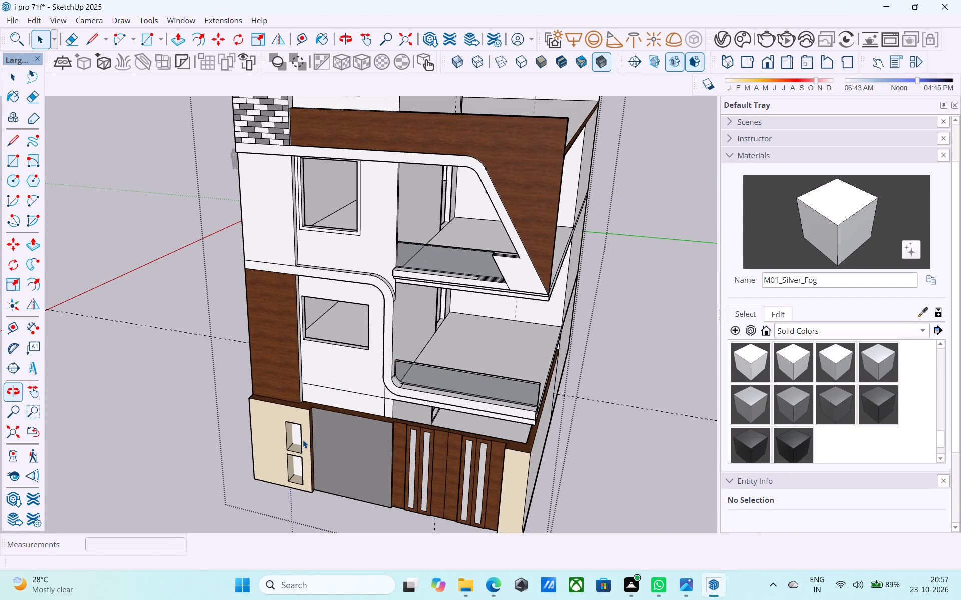
{"action": "key", "text": "ctrl+s"}
Examine the whole facade with its boundary wall openings from several angles and distances.
{"action": "left_click", "coordinate": [410, 382]}
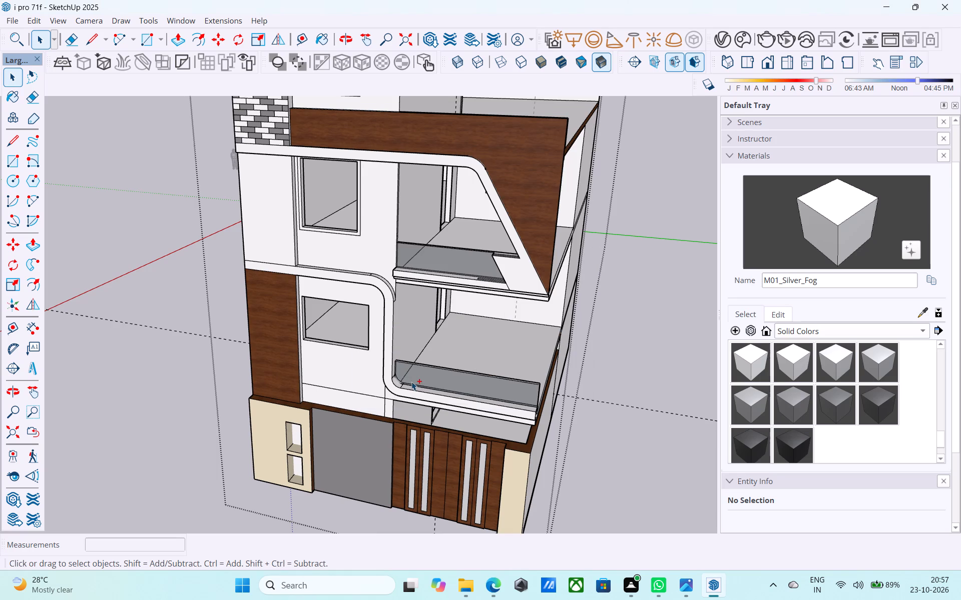
{"action": "scroll", "coordinate": [336, 394], "scroll_direction": "down", "scroll_amount": 6}
{"action": "middle_click_drag", "start_coordinate": [308, 409], "coordinate": [330, 379]}
{"action": "scroll", "coordinate": [329, 371], "scroll_direction": "down", "scroll_amount": 1}
{"action": "middle_click_drag", "start_coordinate": [327, 373], "coordinate": [363, 364]}
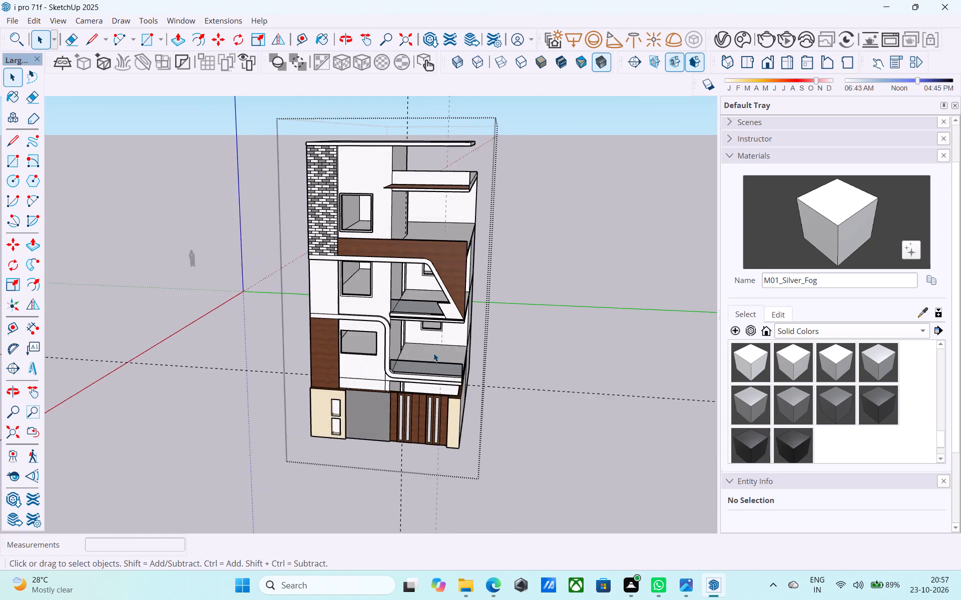
{"action": "left_click", "coordinate": [561, 339]}
{"action": "middle_click_drag", "start_coordinate": [393, 371], "coordinate": [452, 353]}
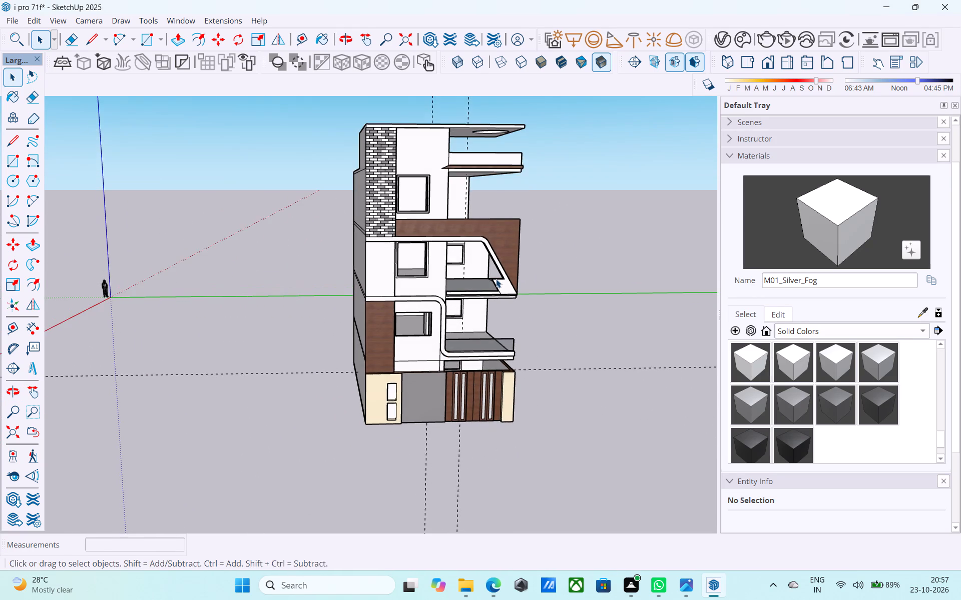
{"action": "scroll", "coordinate": [496, 279], "scroll_direction": "up", "scroll_amount": 3}
{"action": "middle_click_drag", "start_coordinate": [495, 279], "coordinate": [465, 294]}
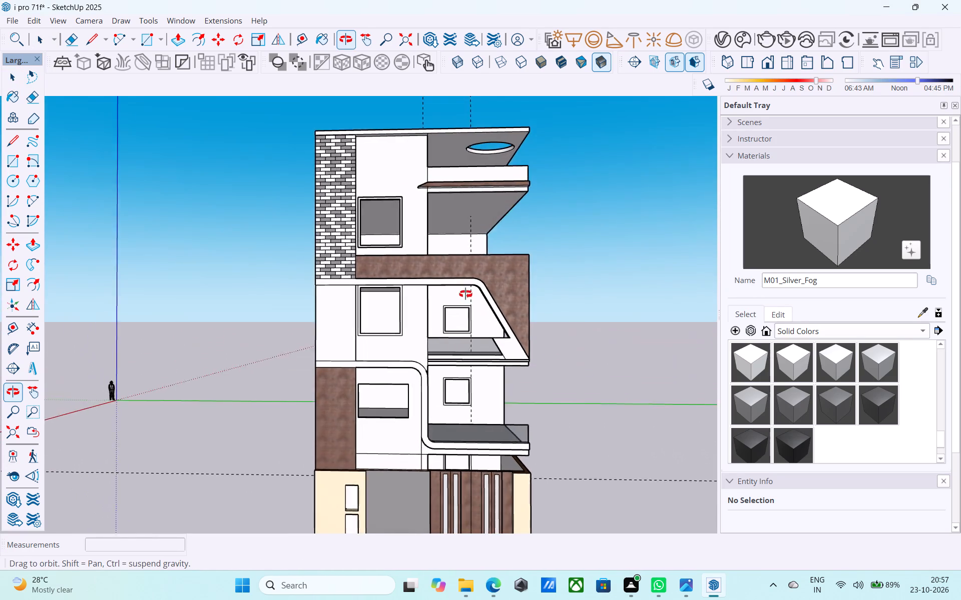
{"action": "middle_click_drag", "start_coordinate": [465, 294], "coordinate": [426, 288]}
{"action": "scroll", "coordinate": [486, 335], "scroll_direction": "down", "scroll_amount": 3}
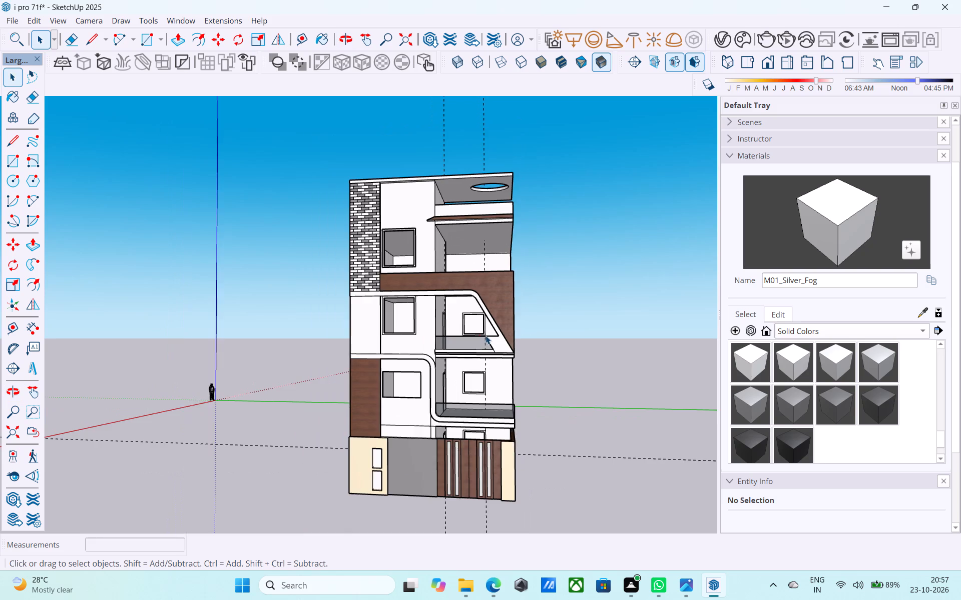
{"action": "middle_click_drag", "start_coordinate": [486, 335], "coordinate": [552, 313]}
{"action": "scroll", "coordinate": [589, 301], "scroll_direction": "down", "scroll_amount": 1}
{"action": "middle_click_drag", "start_coordinate": [585, 300], "coordinate": [564, 337]}
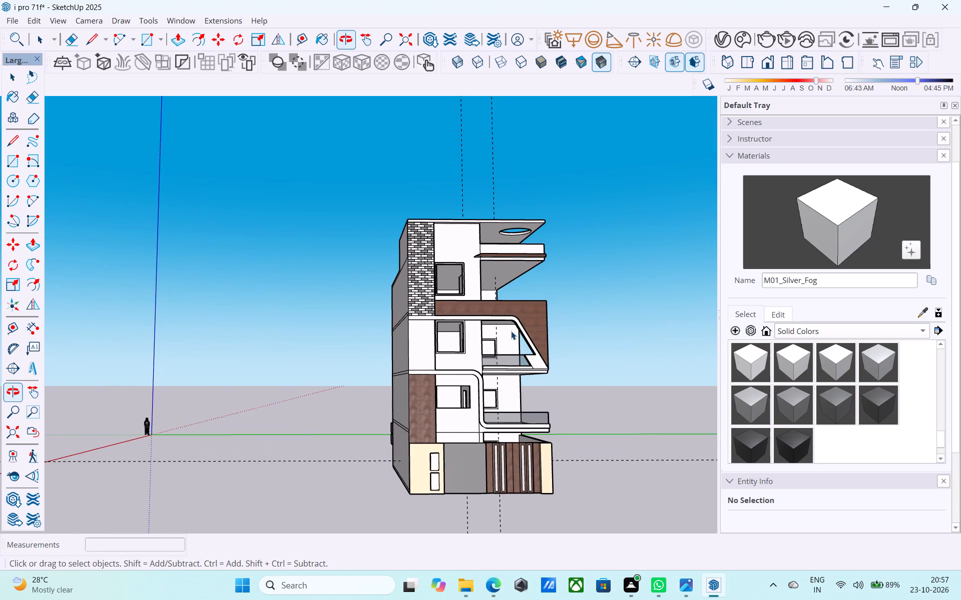
Delete the vertical and horizontal construction guides running through the building, both inside and outside its group.
{"action": "double_click", "coordinate": [511, 331]}
{"action": "key", "text": "e"}
{"action": "left_click_drag", "start_coordinate": [500, 160], "coordinate": [436, 160]}
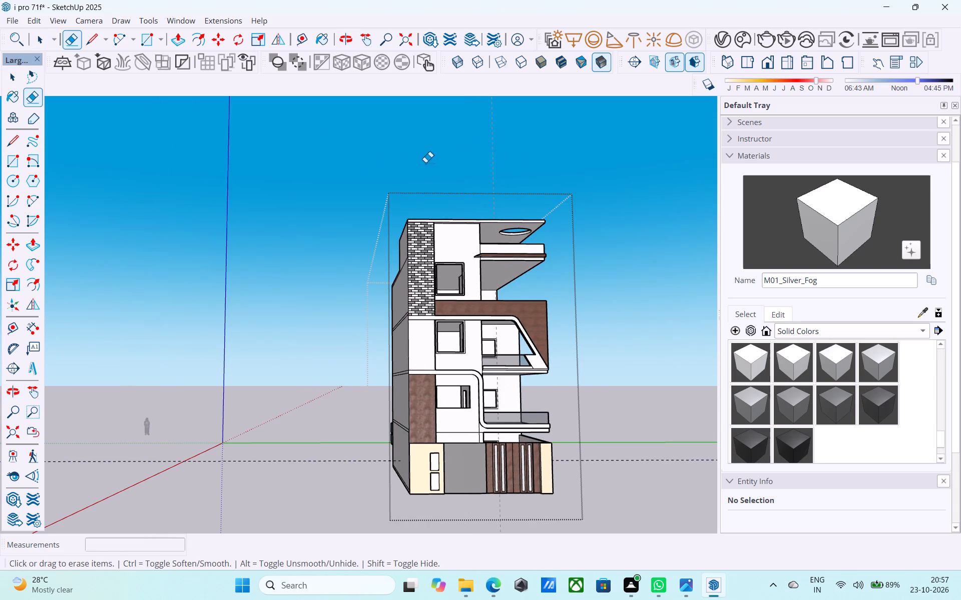
{"action": "key", "text": "space"}
{"action": "scroll", "coordinate": [425, 164], "scroll_direction": "down", "scroll_amount": 5}
{"action": "left_click_drag", "start_coordinate": [602, 373], "coordinate": [594, 359]}
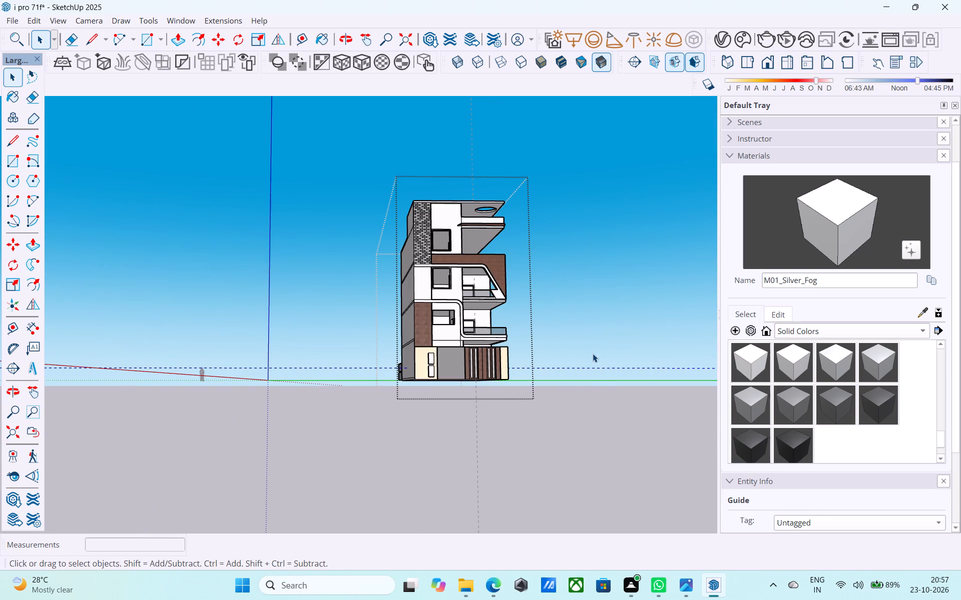
{"action": "key", "text": "Delete"}
{"action": "left_click", "coordinate": [541, 295]}
{"action": "scroll", "coordinate": [497, 314], "scroll_direction": "up", "scroll_amount": 2}
{"action": "scroll", "coordinate": [507, 291], "scroll_direction": "down", "scroll_amount": 3}
{"action": "key", "text": "e"}
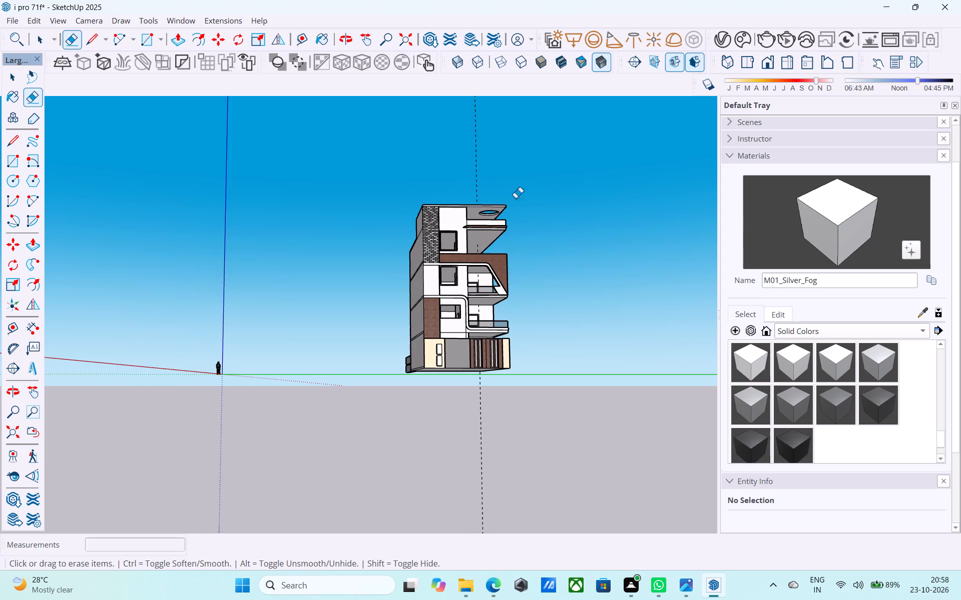
{"action": "left_click_drag", "start_coordinate": [518, 179], "coordinate": [462, 172]}
{"action": "key", "text": "space"}
Examine the building's front, balconies and open side from several angles.
{"action": "middle_click_drag", "start_coordinate": [470, 284], "coordinate": [434, 335]}
{"action": "scroll", "coordinate": [434, 331], "scroll_direction": "up", "scroll_amount": 5}
{"action": "middle_click_drag", "start_coordinate": [444, 323], "coordinate": [346, 312]}
{"action": "scroll", "coordinate": [345, 313], "scroll_direction": "up", "scroll_amount": 2}
{"action": "scroll", "coordinate": [345, 314], "scroll_direction": "down", "scroll_amount": 3}
{"action": "middle_click_drag", "start_coordinate": [345, 315], "coordinate": [291, 362], "text": "shift"}
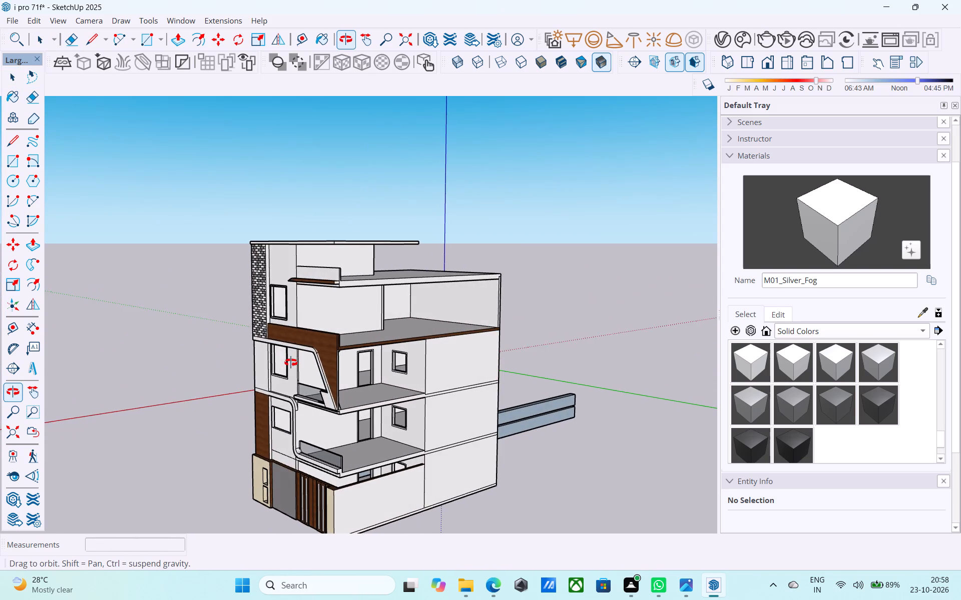
{"action": "middle_click_drag", "start_coordinate": [291, 362], "coordinate": [456, 359], "text": "shift"}
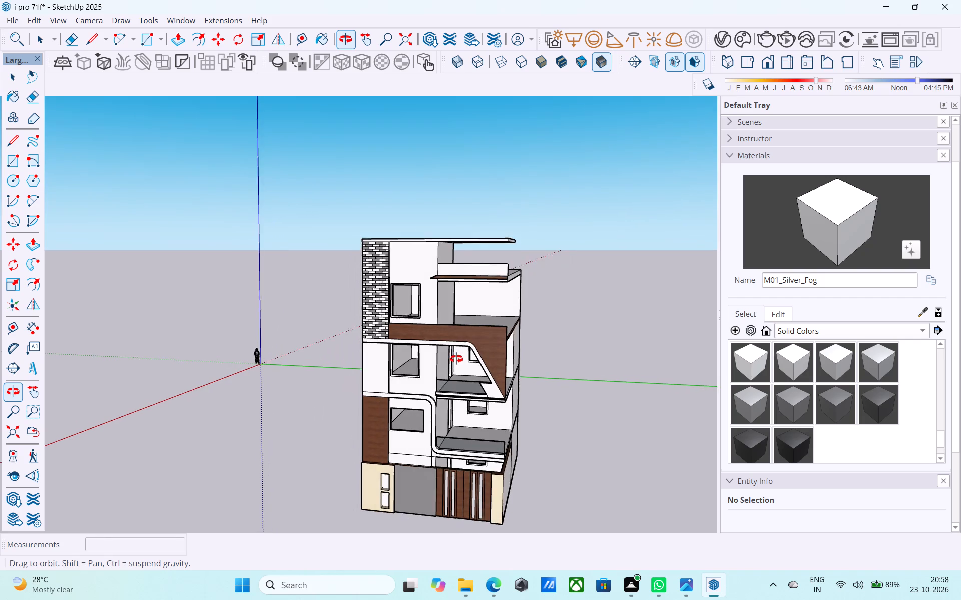
{"action": "middle_click_drag", "start_coordinate": [456, 359], "coordinate": [186, 401], "text": "shift"}
{"action": "middle_click_drag", "start_coordinate": [280, 380], "coordinate": [145, 357]}
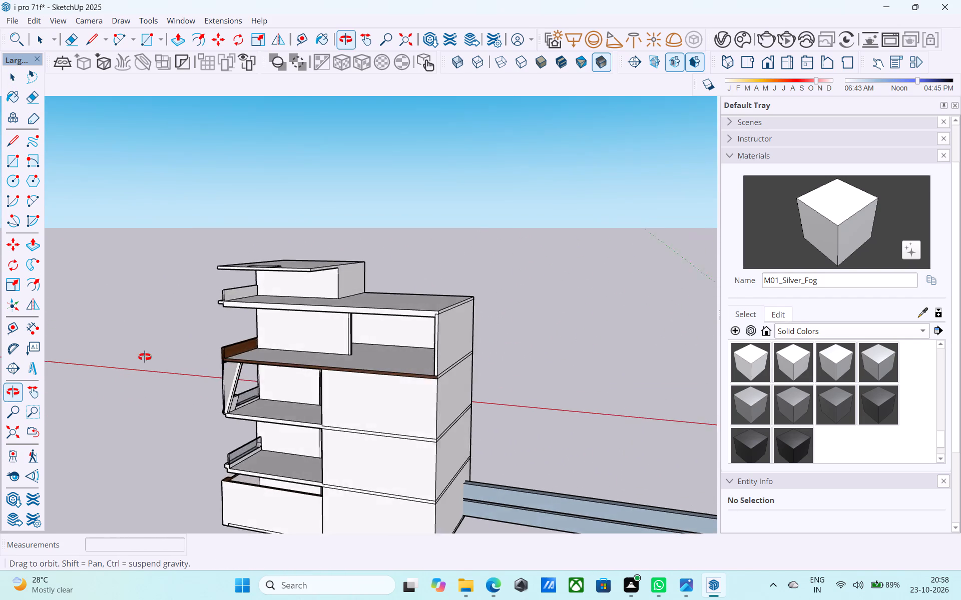
{"action": "middle_click_drag", "start_coordinate": [145, 357], "coordinate": [147, 357]}
Inside the building group, draw a 39' 6" by 2' rectangle along the brown-edged terrace slab's open side, from front parapet to rear wall.
{"action": "scroll", "coordinate": [217, 362], "scroll_direction": "up", "scroll_amount": 13}
{"action": "middle_click_drag", "start_coordinate": [238, 355], "coordinate": [133, 382]}
{"action": "scroll", "coordinate": [228, 351], "scroll_direction": "up", "scroll_amount": 3}
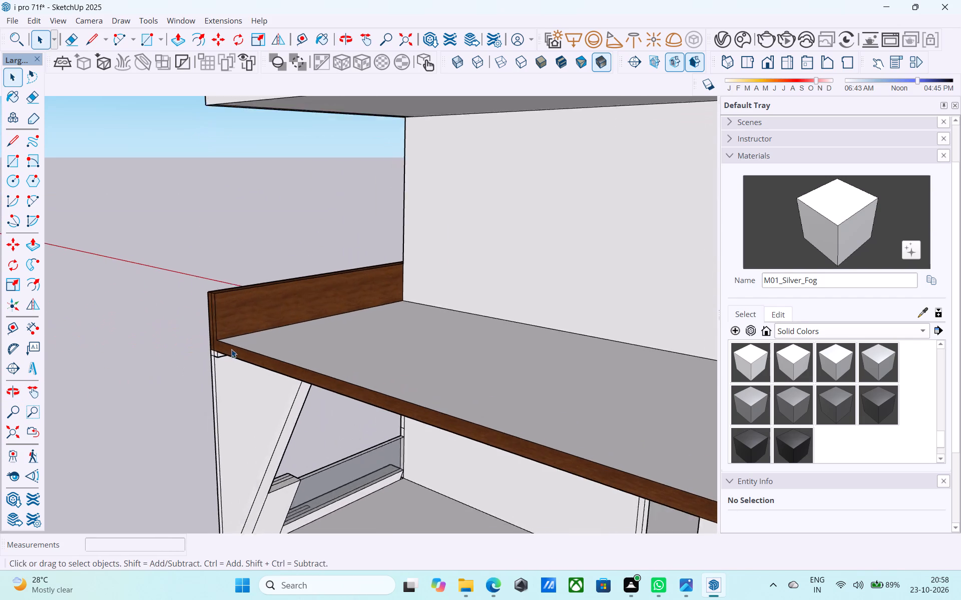
{"action": "scroll", "coordinate": [231, 349], "scroll_direction": "up", "scroll_amount": 2}
{"action": "left_click", "coordinate": [211, 304]}
{"action": "double_click", "coordinate": [212, 305]}
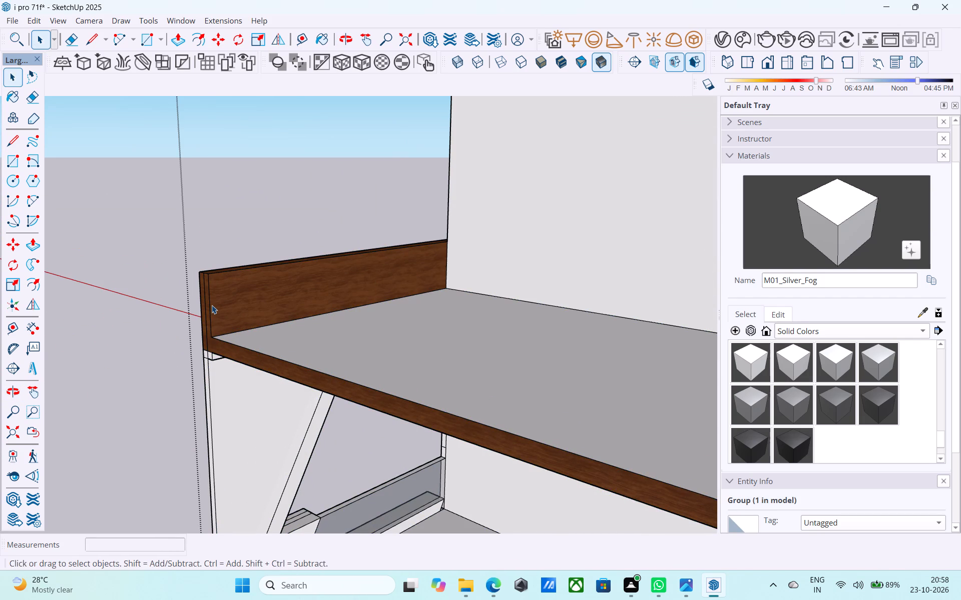
{"action": "key", "text": "r"}
{"action": "left_click", "coordinate": [209, 279]}
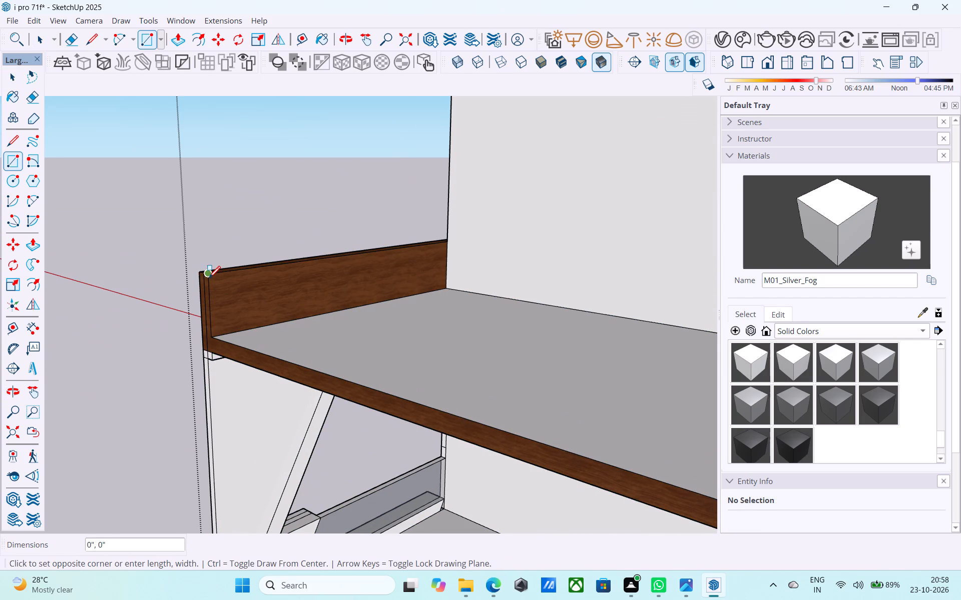
{"action": "scroll", "coordinate": [209, 279], "scroll_direction": "down", "scroll_amount": 15}
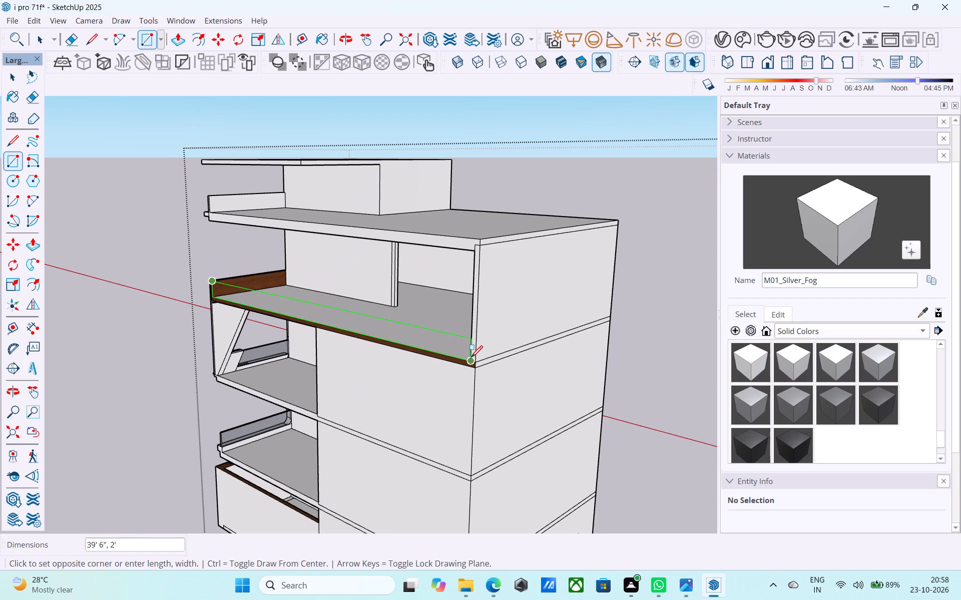
{"action": "left_click", "coordinate": [471, 358]}
Extend the end face of the inner wall on the brown-edged floor back to the rear wall.
{"action": "middle_click_drag", "start_coordinate": [440, 340], "coordinate": [765, 320]}
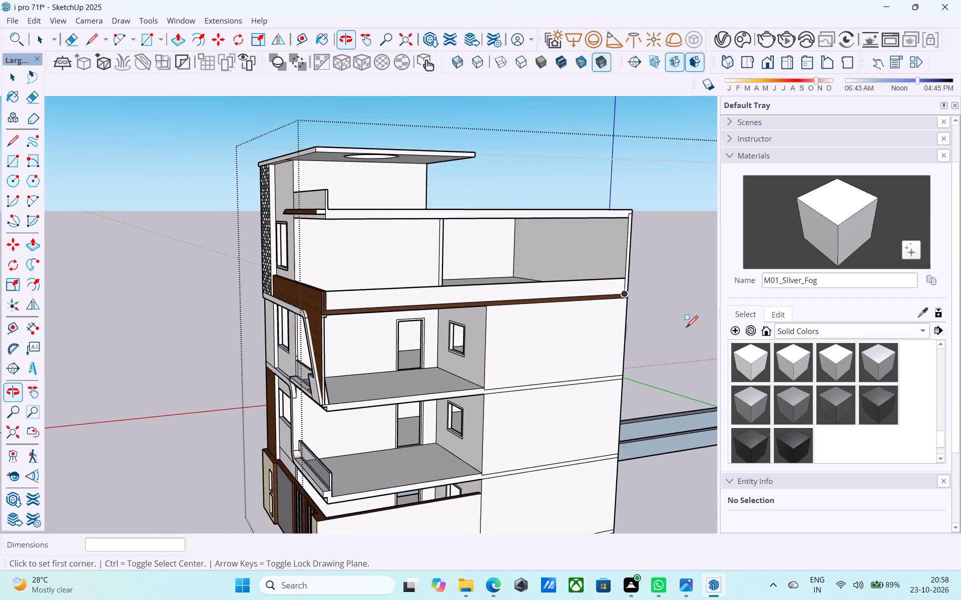
{"action": "middle_click_drag", "start_coordinate": [580, 340], "coordinate": [570, 371]}
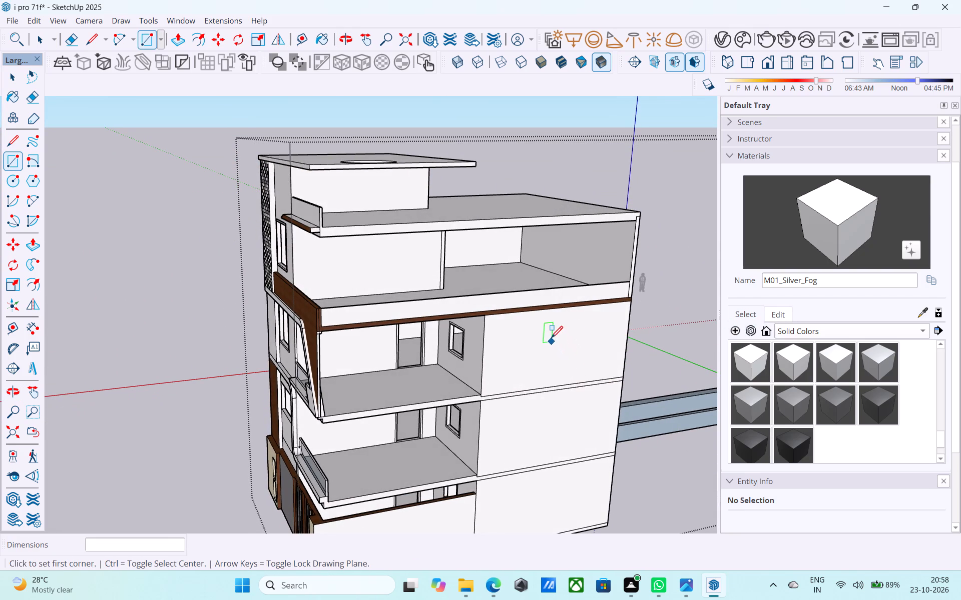
{"action": "middle_click_drag", "start_coordinate": [550, 338], "coordinate": [417, 377]}
{"action": "scroll", "coordinate": [508, 393], "scroll_direction": "up", "scroll_amount": 4}
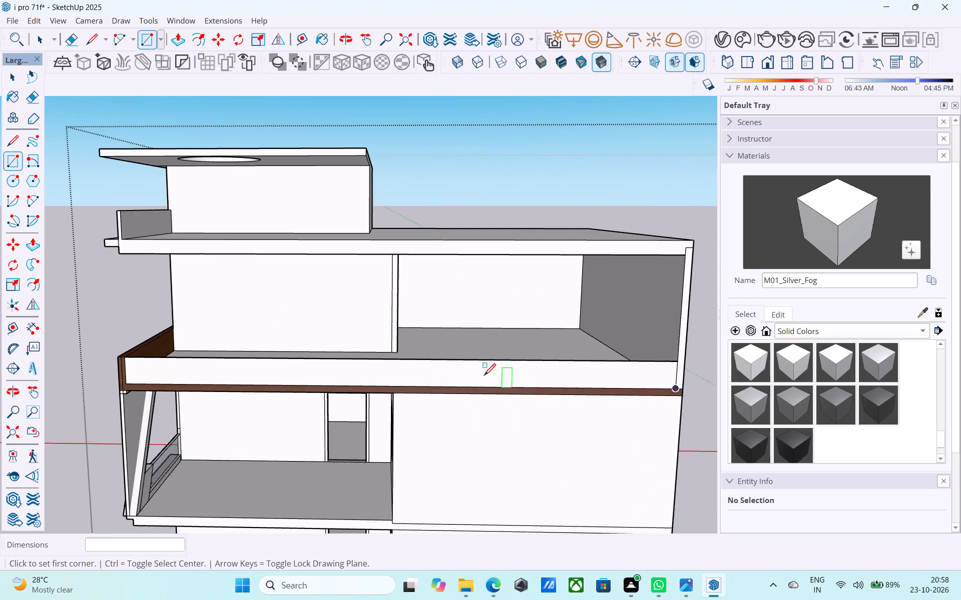
{"action": "scroll", "coordinate": [484, 376], "scroll_direction": "up", "scroll_amount": 3}
{"action": "scroll", "coordinate": [407, 356], "scroll_direction": "down", "scroll_amount": 2}
{"action": "middle_click_drag", "start_coordinate": [405, 357], "coordinate": [232, 382], "text": "shift"}
{"action": "scroll", "coordinate": [371, 342], "scroll_direction": "up", "scroll_amount": 5}
{"action": "key", "text": "space"}
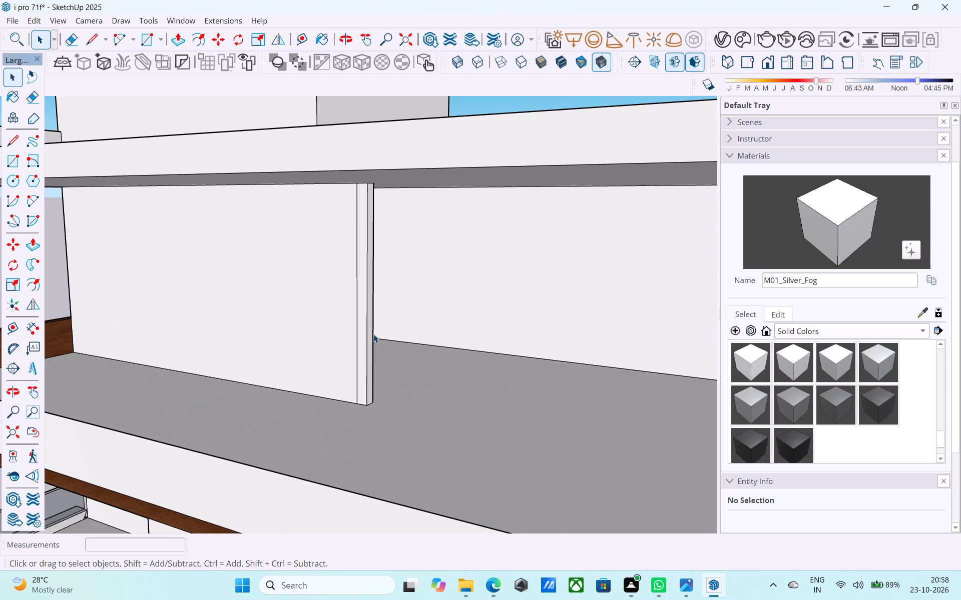
{"action": "left_click", "coordinate": [373, 334]}
{"action": "left_click", "coordinate": [370, 332]}
{"action": "key", "text": "p"}
{"action": "left_click", "coordinate": [370, 332]}
{"action": "scroll", "coordinate": [383, 342], "scroll_direction": "down", "scroll_amount": 4}
{"action": "middle_click_drag", "start_coordinate": [394, 350], "coordinate": [665, 335]}
{"action": "left_click", "coordinate": [674, 321]}
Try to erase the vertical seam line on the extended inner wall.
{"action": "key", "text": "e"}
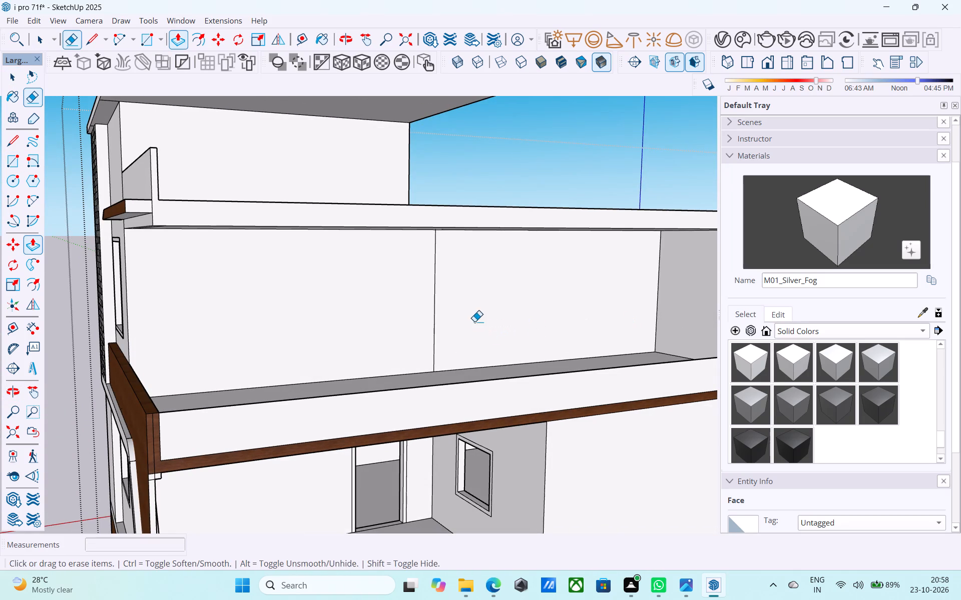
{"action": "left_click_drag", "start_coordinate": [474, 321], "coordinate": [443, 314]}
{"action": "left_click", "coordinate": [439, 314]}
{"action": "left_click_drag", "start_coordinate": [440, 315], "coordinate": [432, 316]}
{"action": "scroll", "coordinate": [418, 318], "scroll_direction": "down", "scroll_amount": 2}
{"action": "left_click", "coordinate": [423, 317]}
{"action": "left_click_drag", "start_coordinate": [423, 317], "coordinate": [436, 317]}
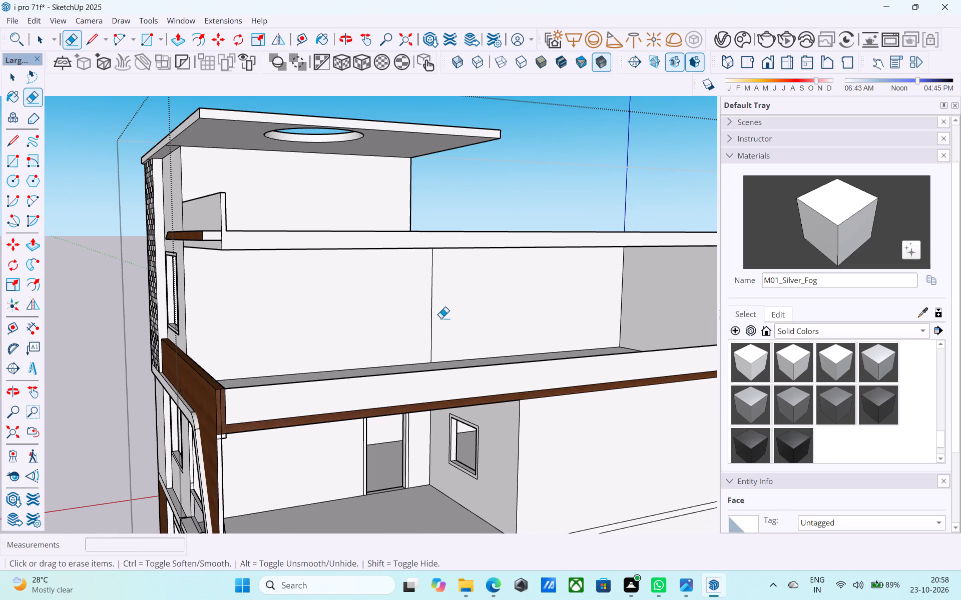
Copy the vertical seam line on the inner wall 6" toward the rear wall.
{"action": "key", "text": "space"}
{"action": "left_click", "coordinate": [433, 320]}
{"action": "scroll", "coordinate": [433, 320], "scroll_direction": "up", "scroll_amount": 3}
{"action": "key", "text": "m"}
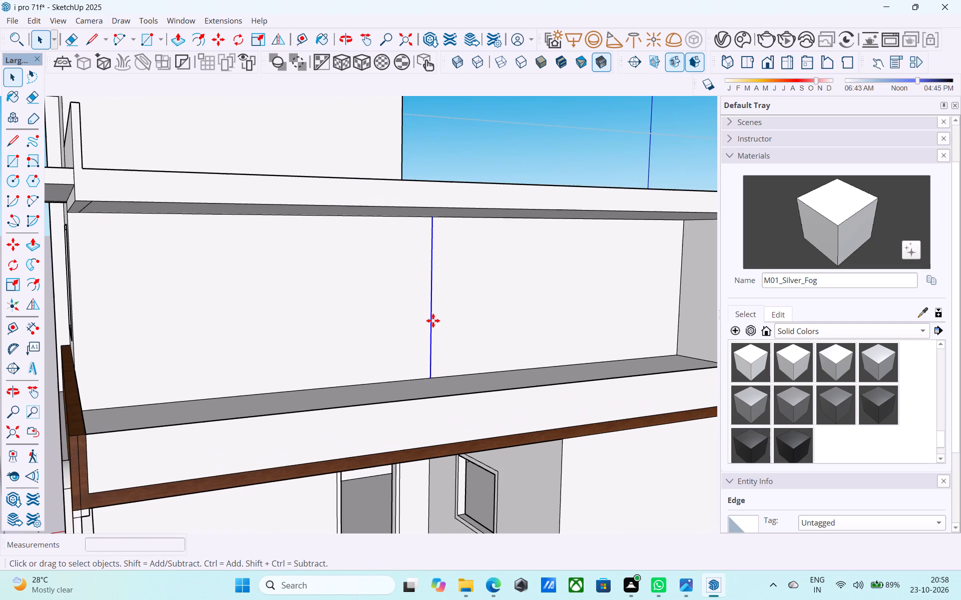
{"action": "middle_click_drag", "start_coordinate": [433, 295], "coordinate": [429, 275]}
{"action": "scroll", "coordinate": [434, 253], "scroll_direction": "up", "scroll_amount": 7}
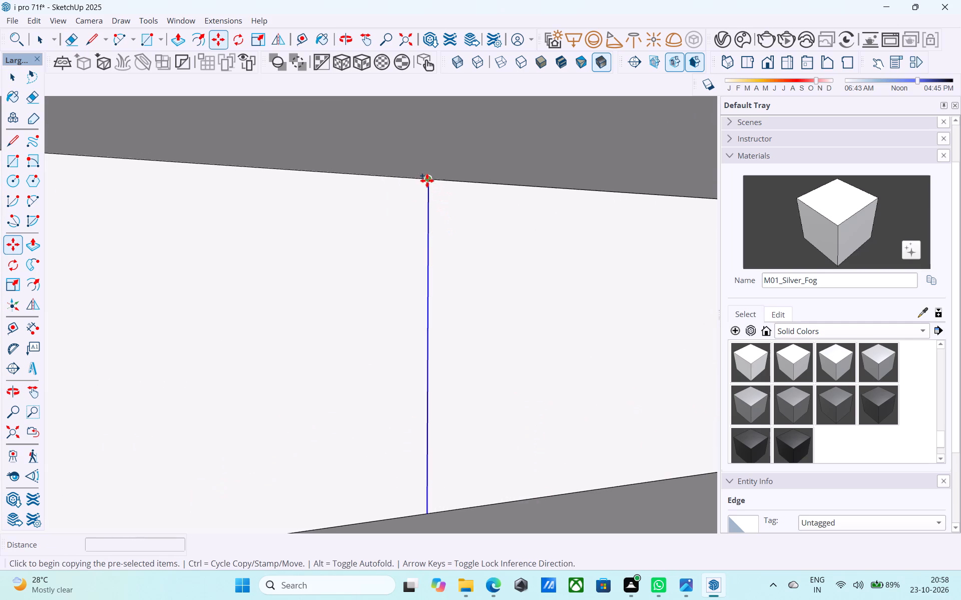
{"action": "left_click", "coordinate": [427, 180]}
{"action": "left_click", "coordinate": [439, 180]}
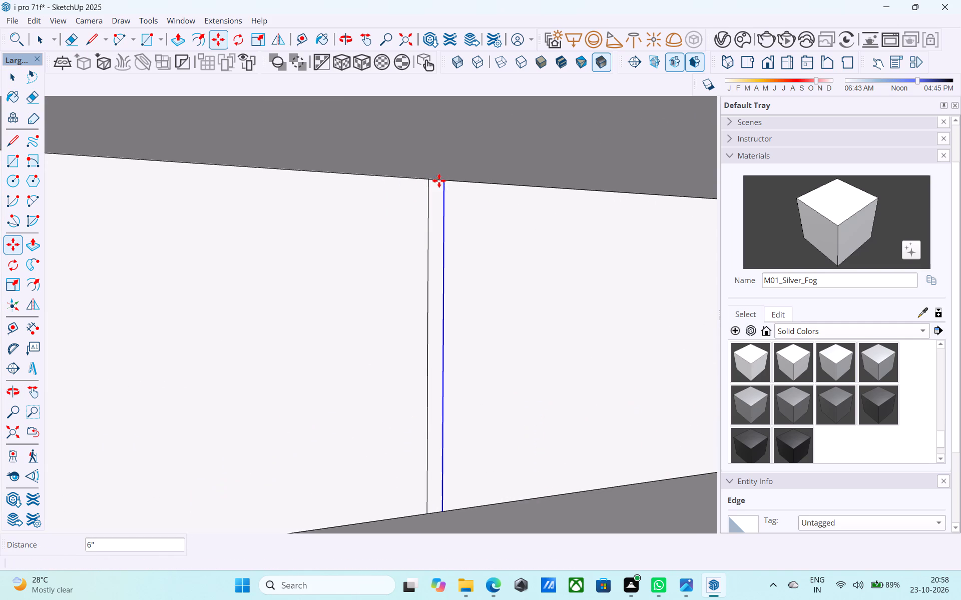
Push/pull the 6" wide strip on the brown-edged floor's inner wall 11' 9" out to the open side's parapet as a cross wall.
{"action": "key", "text": "space"}
{"action": "left_click", "coordinate": [438, 189]}
{"action": "key", "text": "p"}
{"action": "left_click", "coordinate": [438, 189]}
{"action": "scroll", "coordinate": [462, 226], "scroll_direction": "down", "scroll_amount": 6}
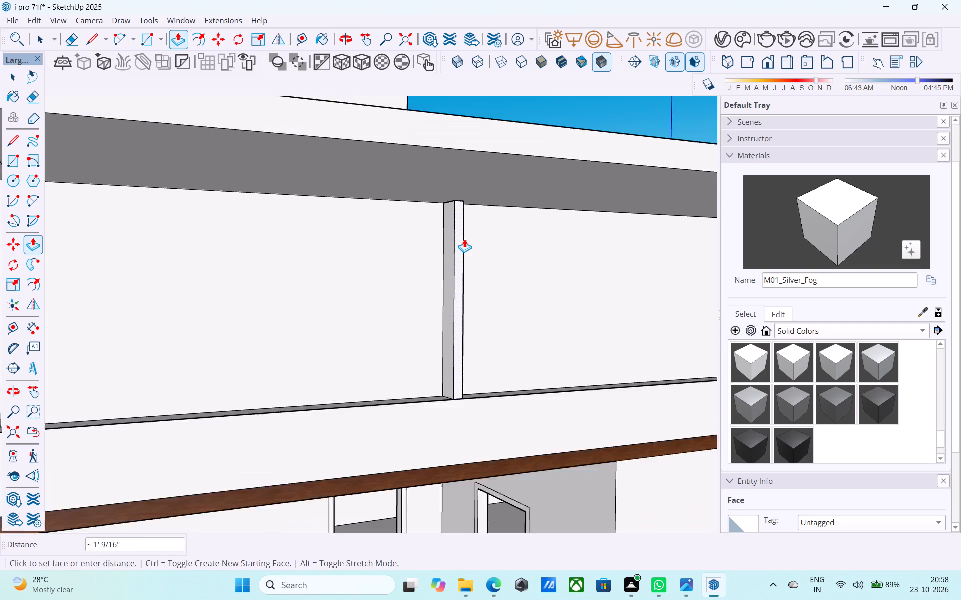
{"action": "scroll", "coordinate": [464, 239], "scroll_direction": "down", "scroll_amount": 11}
{"action": "middle_click_drag", "start_coordinate": [464, 239], "coordinate": [453, 267]}
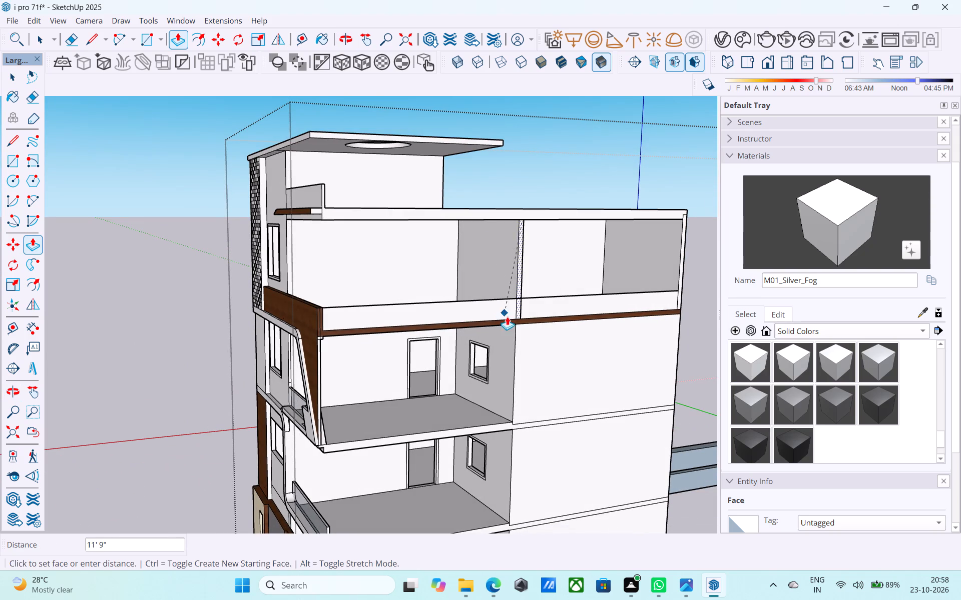
{"action": "scroll", "coordinate": [514, 327], "scroll_direction": "up", "scroll_amount": 3}
{"action": "middle_click_drag", "start_coordinate": [512, 293], "coordinate": [641, 428]}
{"action": "scroll", "coordinate": [562, 335], "scroll_direction": "up", "scroll_amount": 11}
{"action": "left_click", "coordinate": [539, 343]}
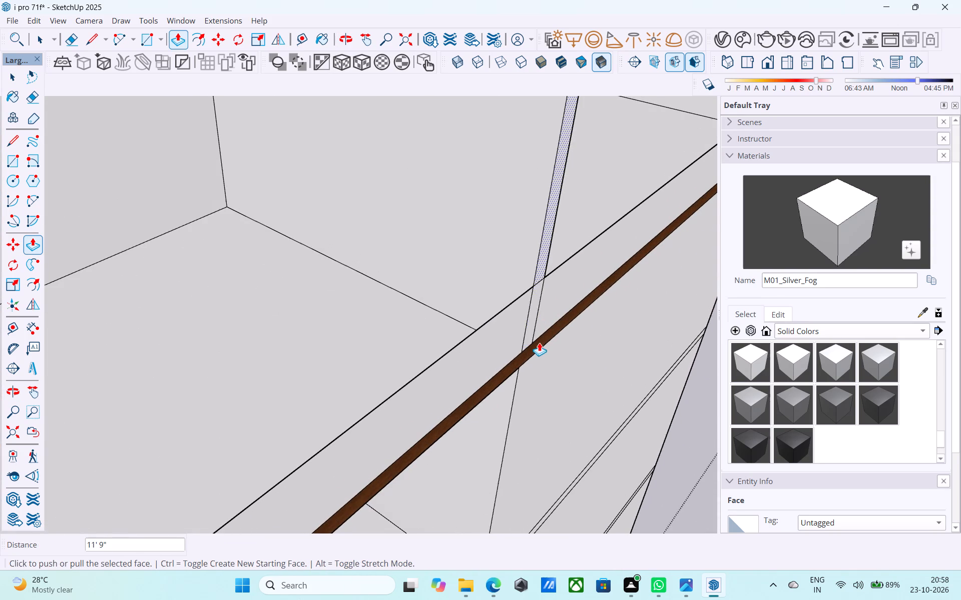
Copy the new cross wall's outer vertical edge 6" inward along the face toward the rear room.
{"action": "scroll", "coordinate": [538, 341], "scroll_direction": "down", "scroll_amount": 11}
{"action": "middle_click_drag", "start_coordinate": [540, 354], "coordinate": [487, 287]}
{"action": "scroll", "coordinate": [485, 281], "scroll_direction": "down", "scroll_amount": 10}
{"action": "middle_click_drag", "start_coordinate": [483, 298], "coordinate": [481, 296]}
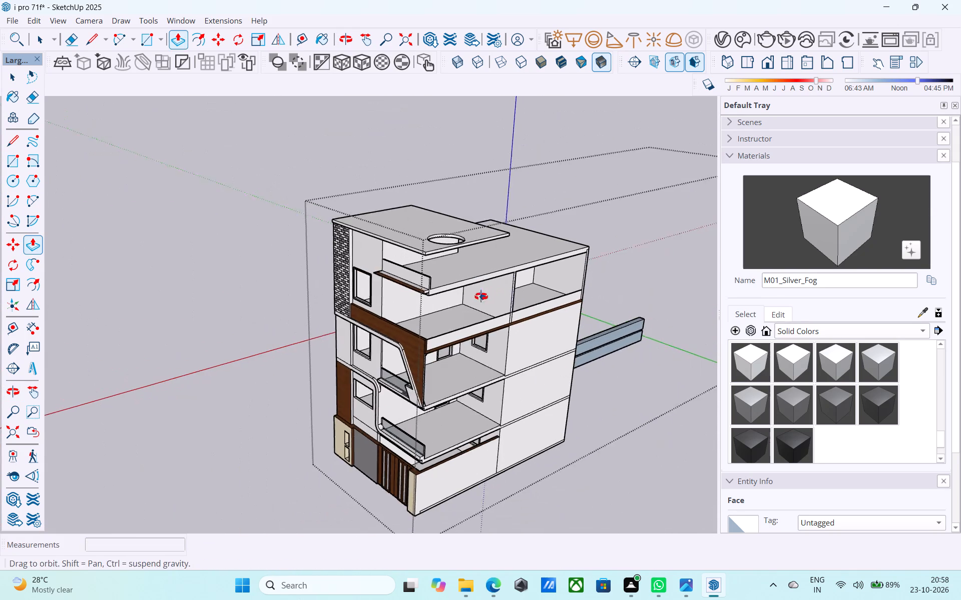
{"action": "middle_click_drag", "start_coordinate": [481, 296], "coordinate": [468, 288]}
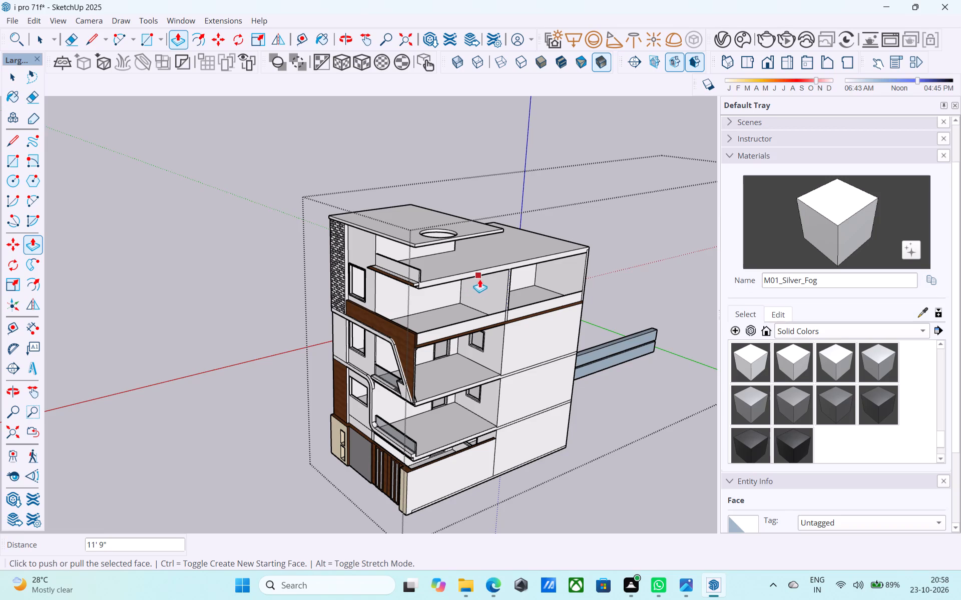
{"action": "middle_click_drag", "start_coordinate": [530, 312], "coordinate": [205, 251]}
{"action": "scroll", "coordinate": [349, 252], "scroll_direction": "up", "scroll_amount": 4}
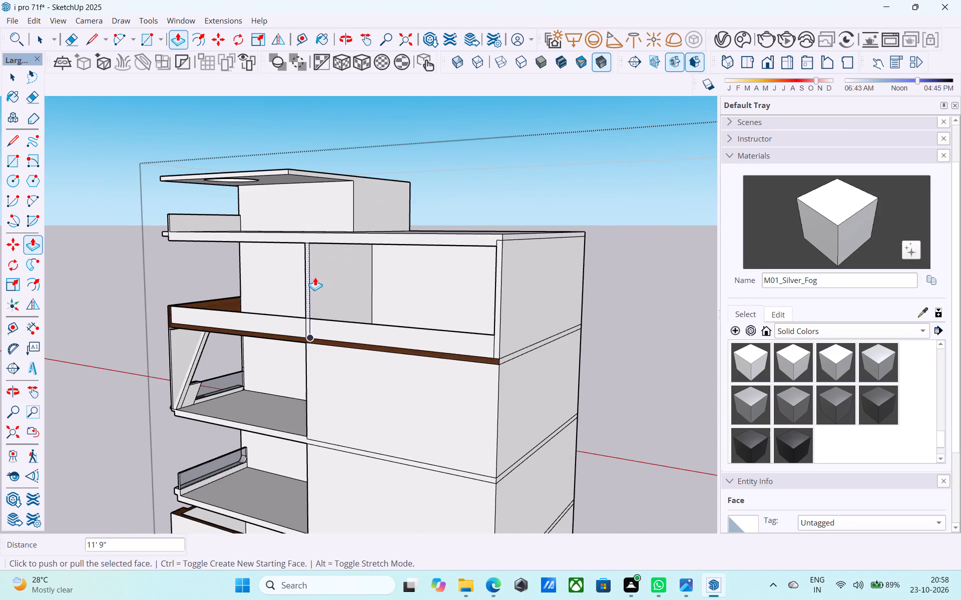
{"action": "scroll", "coordinate": [314, 277], "scroll_direction": "up", "scroll_amount": 3}
{"action": "key", "text": "space"}
{"action": "left_click", "coordinate": [310, 277]}
{"action": "scroll", "coordinate": [310, 277], "scroll_direction": "up", "scroll_amount": 4}
{"action": "key", "text": "m"}
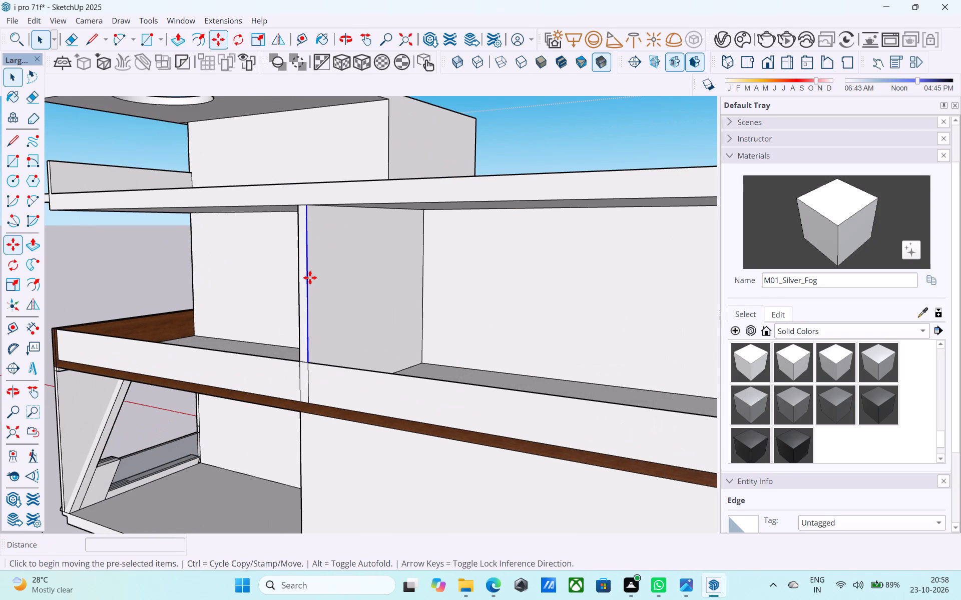
{"action": "middle_click_drag", "start_coordinate": [307, 278], "coordinate": [268, 259]}
{"action": "scroll", "coordinate": [267, 236], "scroll_direction": "up", "scroll_amount": 8}
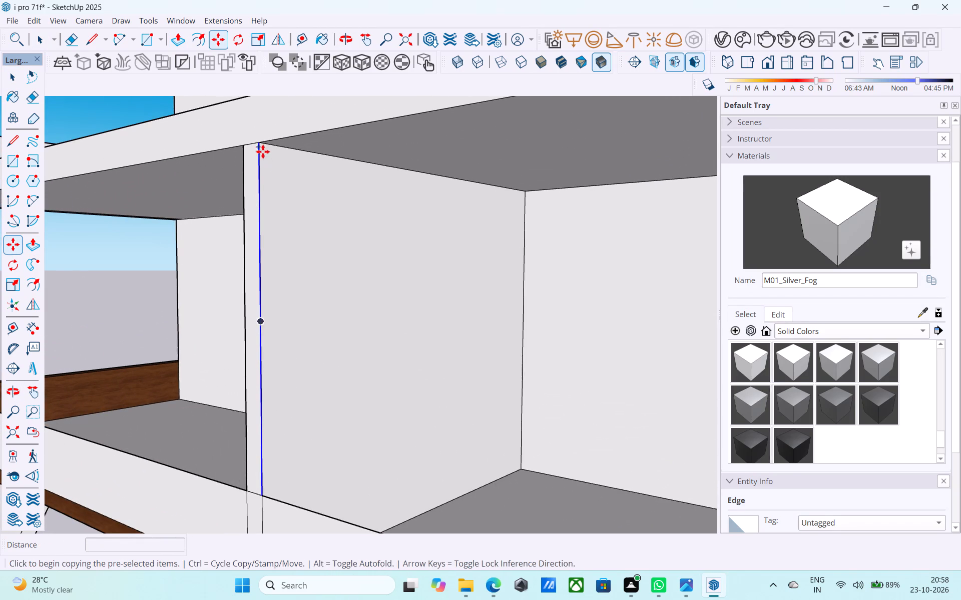
{"action": "left_click", "coordinate": [260, 142]}
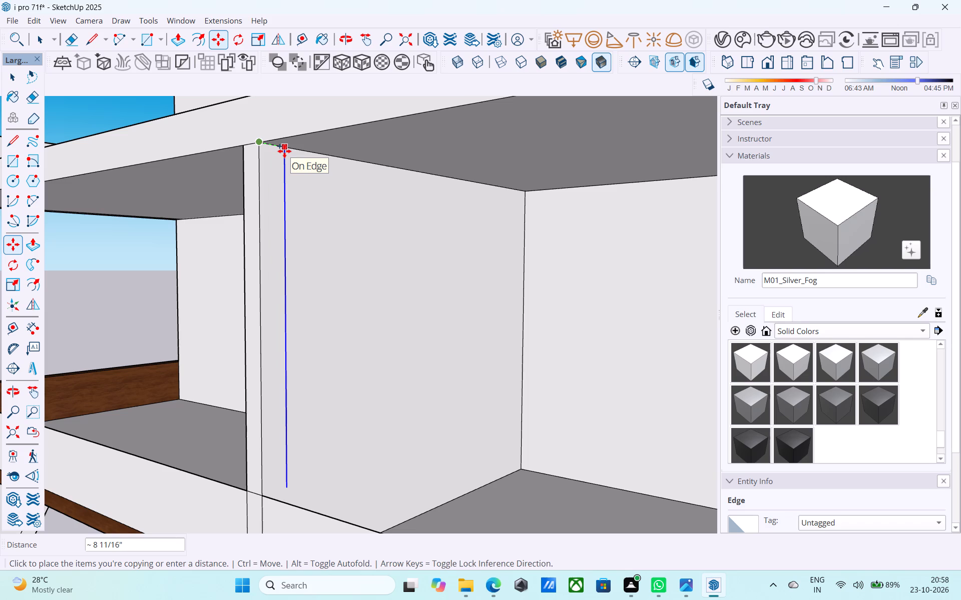
{"action": "key", "text": "6"}
{"action": "key", "text": "shift+quotedbl"}
{"action": "key", "text": "Return"}
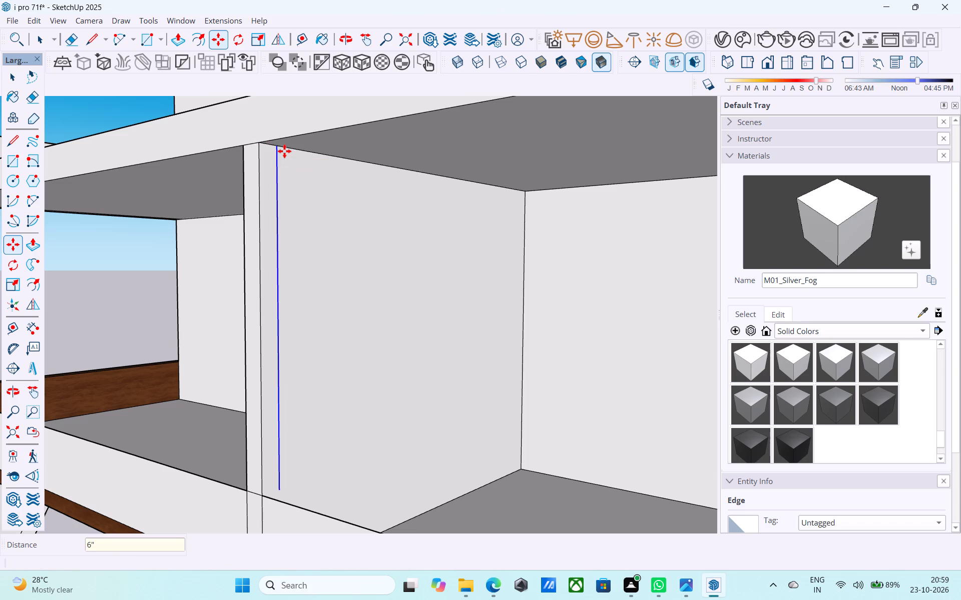
{"action": "key", "text": "space"}
Draw a line extending the copied edge's lower end straight down to the floor.
{"action": "scroll", "coordinate": [289, 149], "scroll_direction": "down", "scroll_amount": 6}
{"action": "middle_click_drag", "start_coordinate": [318, 326], "coordinate": [288, 404]}
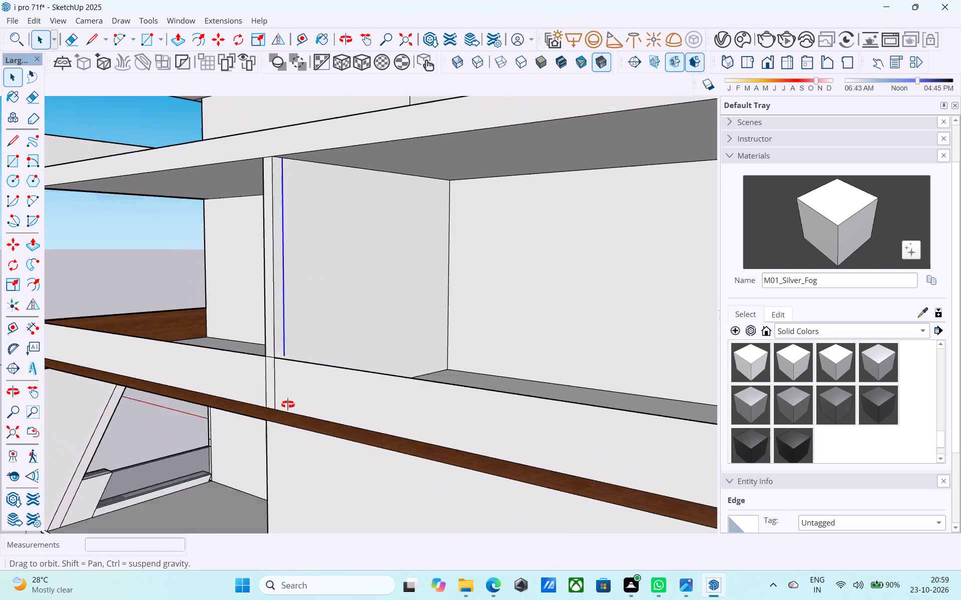
{"action": "middle_click_drag", "start_coordinate": [288, 404], "coordinate": [230, 437]}
{"action": "scroll", "coordinate": [225, 430], "scroll_direction": "up", "scroll_amount": 5}
{"action": "middle_click_drag", "start_coordinate": [233, 396], "coordinate": [115, 342]}
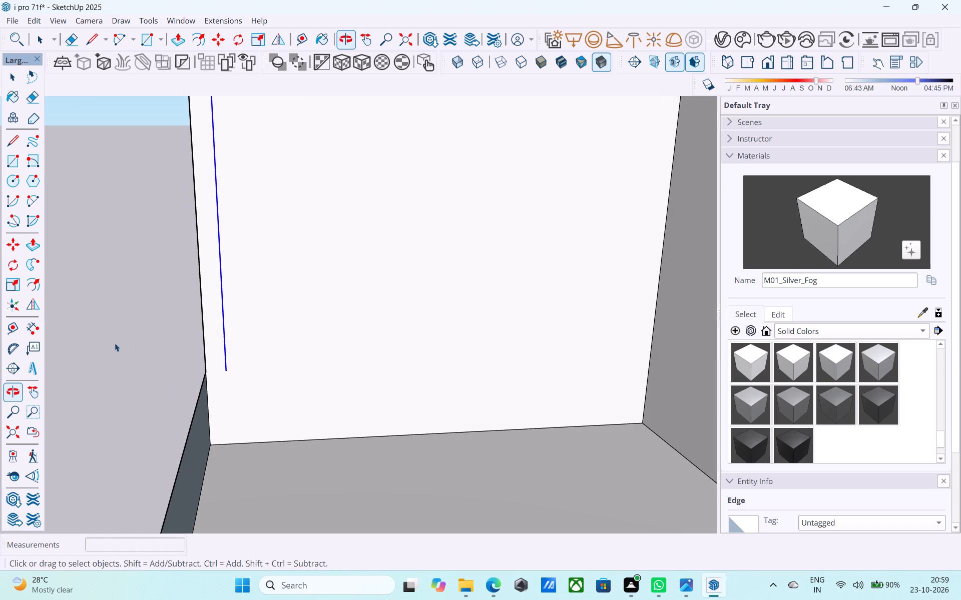
{"action": "key", "text": "l"}
{"action": "left_click", "coordinate": [224, 372]}
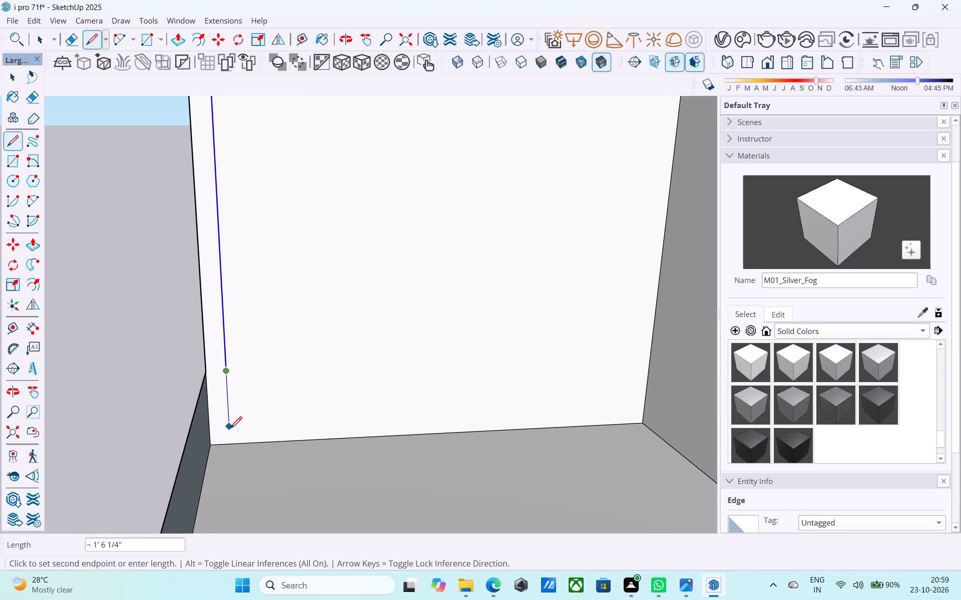
{"action": "left_click", "coordinate": [235, 442]}
Push/pull the 6" strip at the cross wall's outer end 19' 6" to the rear wall, closing the open side.
{"action": "key", "text": "space"}
{"action": "left_click", "coordinate": [216, 393]}
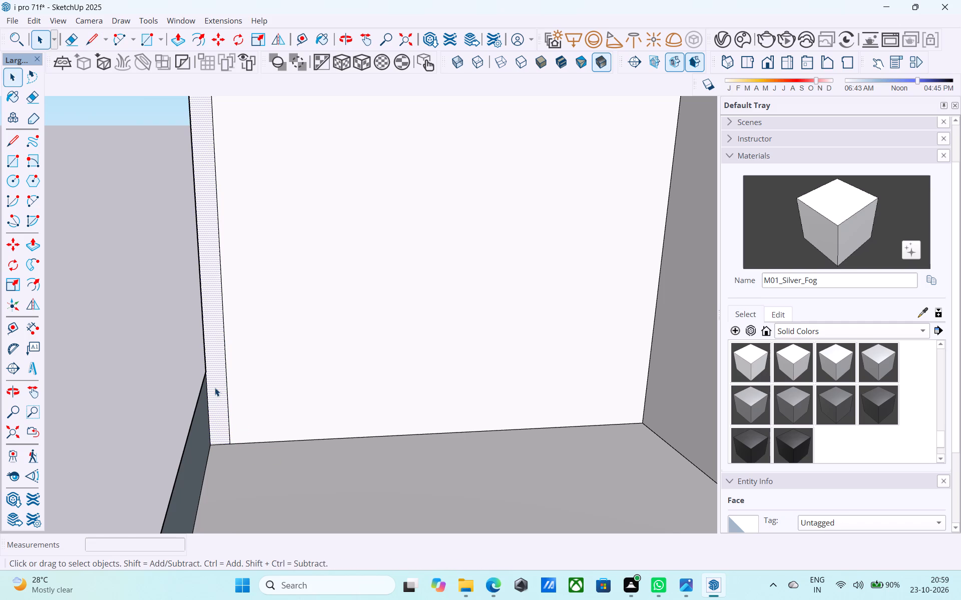
{"action": "key", "text": "p"}
{"action": "left_click", "coordinate": [215, 387]}
{"action": "middle_click_drag", "start_coordinate": [235, 389], "coordinate": [735, 349]}
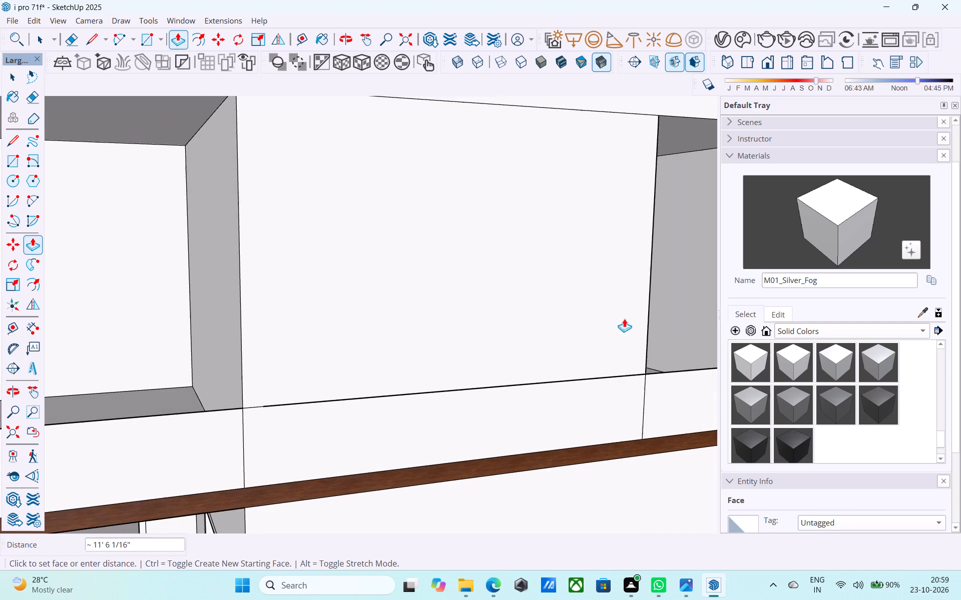
{"action": "middle_click_drag", "start_coordinate": [595, 314], "coordinate": [433, 364], "text": "shift"}
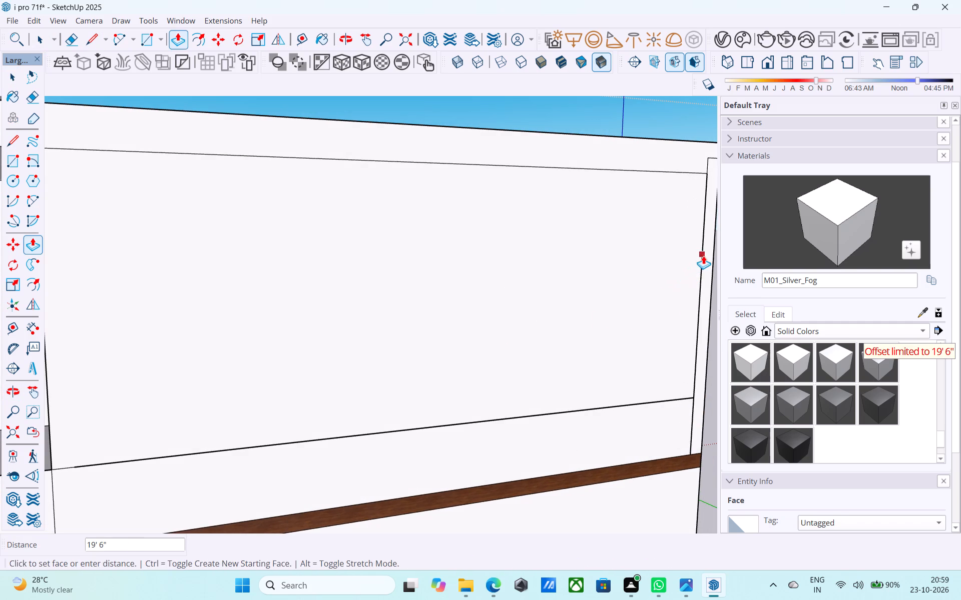
{"action": "left_click", "coordinate": [703, 255]}
Erase the seam line between the new side wall and the parapet strip, undoing the last erasure.
{"action": "scroll", "coordinate": [704, 256], "scroll_direction": "down", "scroll_amount": 6}
{"action": "key", "text": "e"}
{"action": "left_click_drag", "start_coordinate": [413, 348], "coordinate": [410, 367]}
{"action": "left_click_drag", "start_coordinate": [368, 393], "coordinate": [353, 390]}
{"action": "key", "text": "ctrl+z"}
On the floor below the brown-edged terrace, copy the windowed wall's outer vertical edge a short distance inward.
{"action": "middle_click_drag", "start_coordinate": [429, 387], "coordinate": [532, 405]}
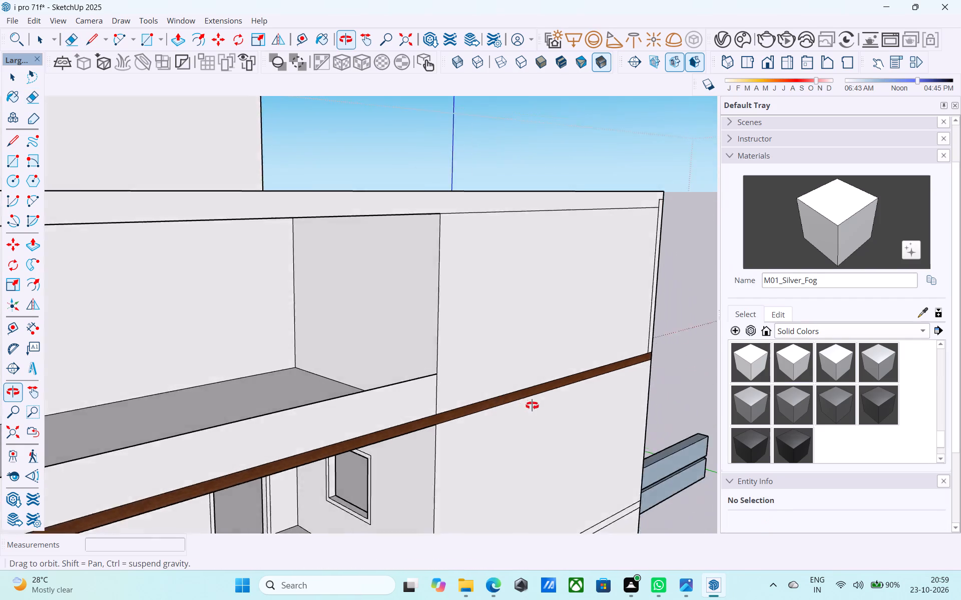
{"action": "middle_click_drag", "start_coordinate": [532, 405], "coordinate": [583, 425]}
{"action": "key", "text": "space"}
{"action": "scroll", "coordinate": [504, 394], "scroll_direction": "down", "scroll_amount": 11}
{"action": "middle_click_drag", "start_coordinate": [494, 403], "coordinate": [499, 386]}
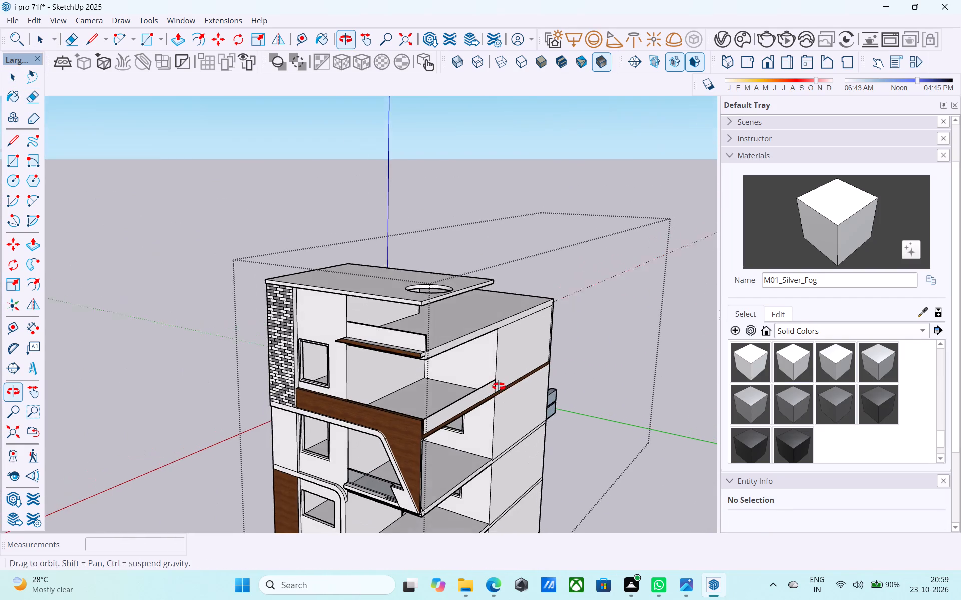
{"action": "middle_click_drag", "start_coordinate": [499, 386], "coordinate": [500, 383]}
{"action": "scroll", "coordinate": [500, 383], "scroll_direction": "up", "scroll_amount": 7}
{"action": "scroll", "coordinate": [493, 365], "scroll_direction": "down", "scroll_amount": 7}
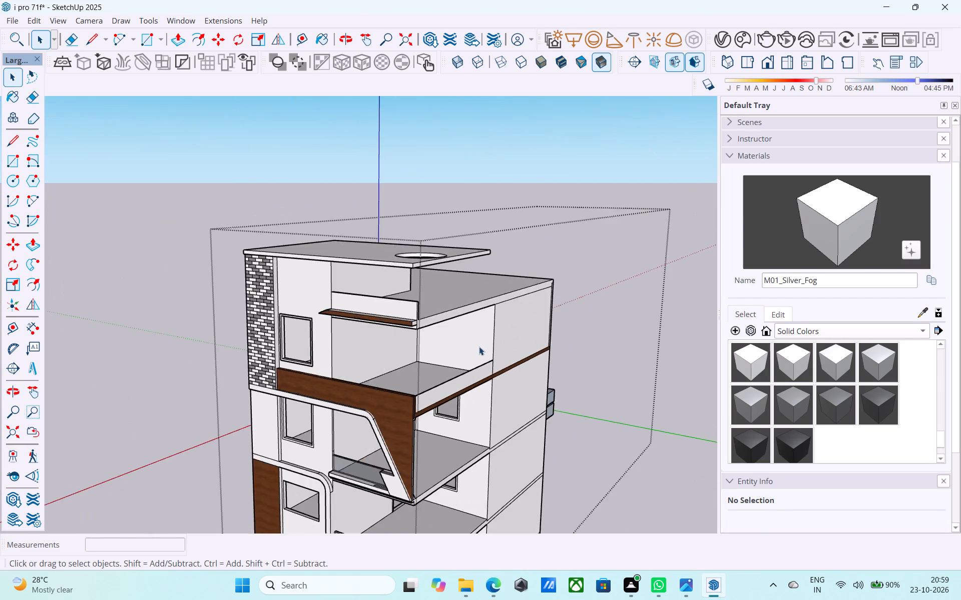
{"action": "scroll", "coordinate": [479, 346], "scroll_direction": "down", "scroll_amount": 5}
{"action": "middle_click_drag", "start_coordinate": [486, 437], "coordinate": [153, 403]}
{"action": "scroll", "coordinate": [170, 391], "scroll_direction": "up", "scroll_amount": 13}
{"action": "scroll", "coordinate": [220, 388], "scroll_direction": "up", "scroll_amount": 1}
{"action": "middle_click_drag", "start_coordinate": [220, 388], "coordinate": [600, 417]}
{"action": "scroll", "coordinate": [489, 374], "scroll_direction": "up", "scroll_amount": 5}
{"action": "left_click", "coordinate": [452, 347]}
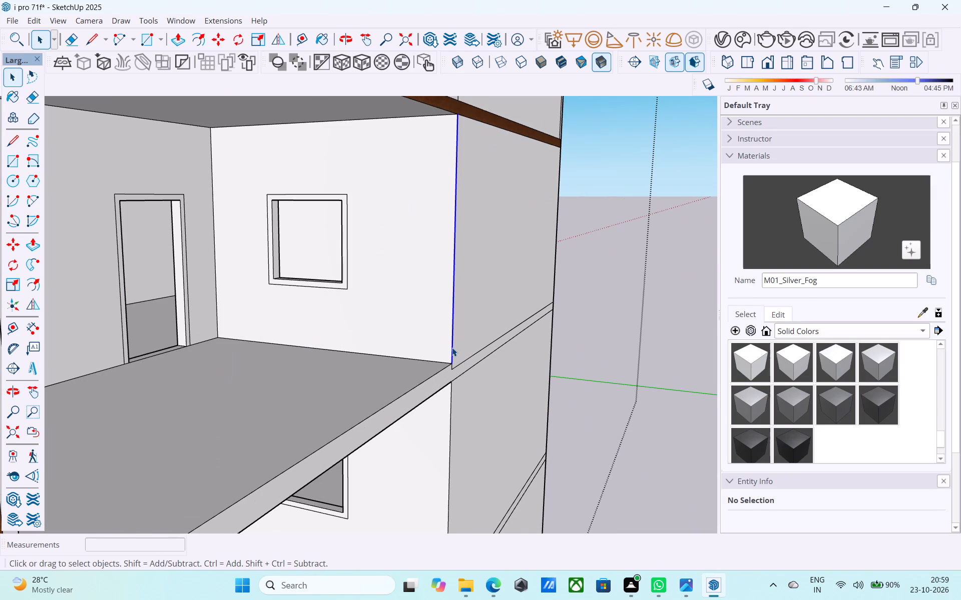
{"action": "key", "text": "m"}
{"action": "left_click", "coordinate": [451, 362]}
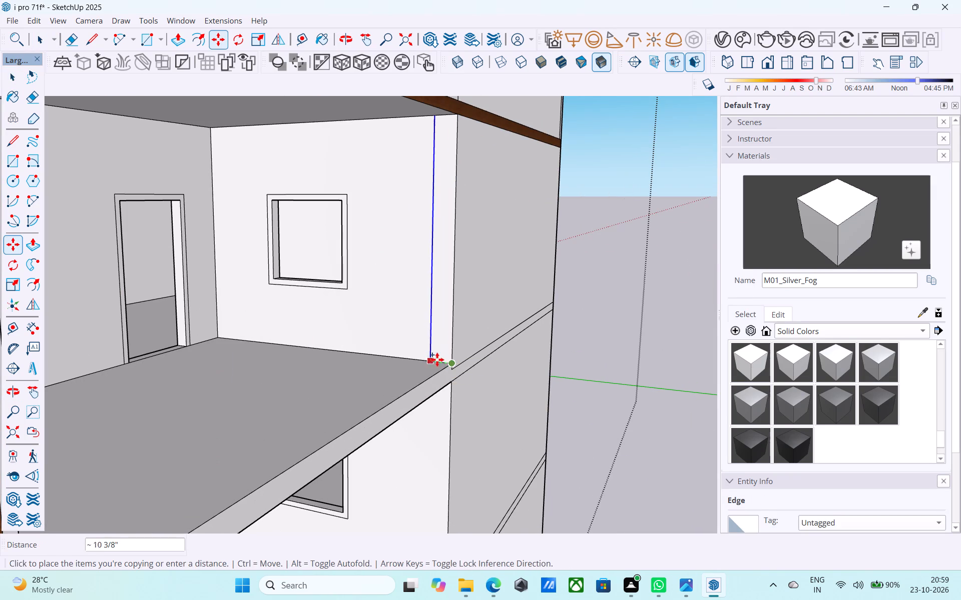
{"action": "left_click", "coordinate": [442, 359]}
Copy the short floor edge between the windowed wall's two vertical lines 2' upward.
{"action": "scroll", "coordinate": [442, 359], "scroll_direction": "up", "scroll_amount": 4}
{"action": "key", "text": "space"}
{"action": "left_click", "coordinate": [447, 363]}
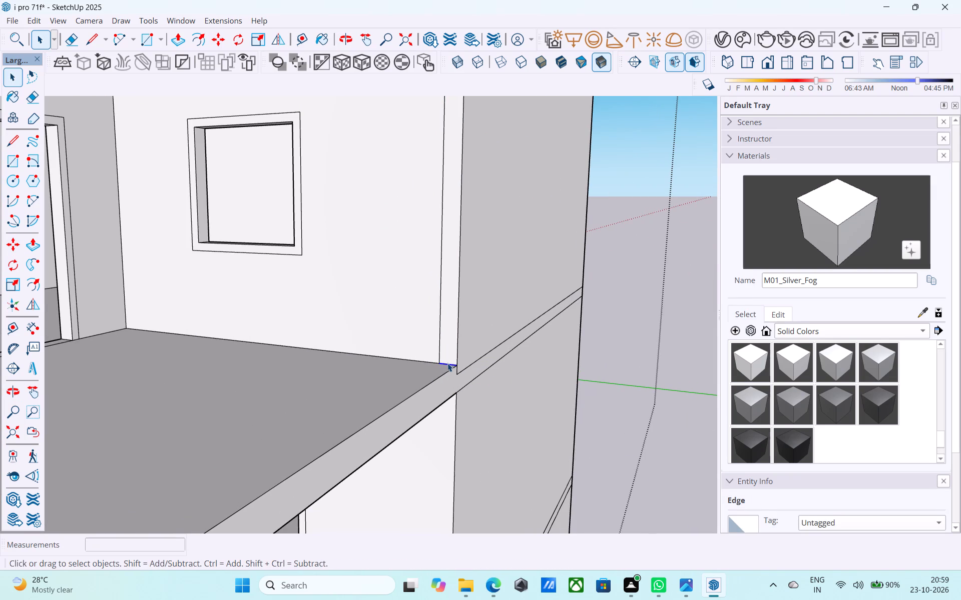
{"action": "key", "text": "m"}
{"action": "left_click", "coordinate": [456, 365]}
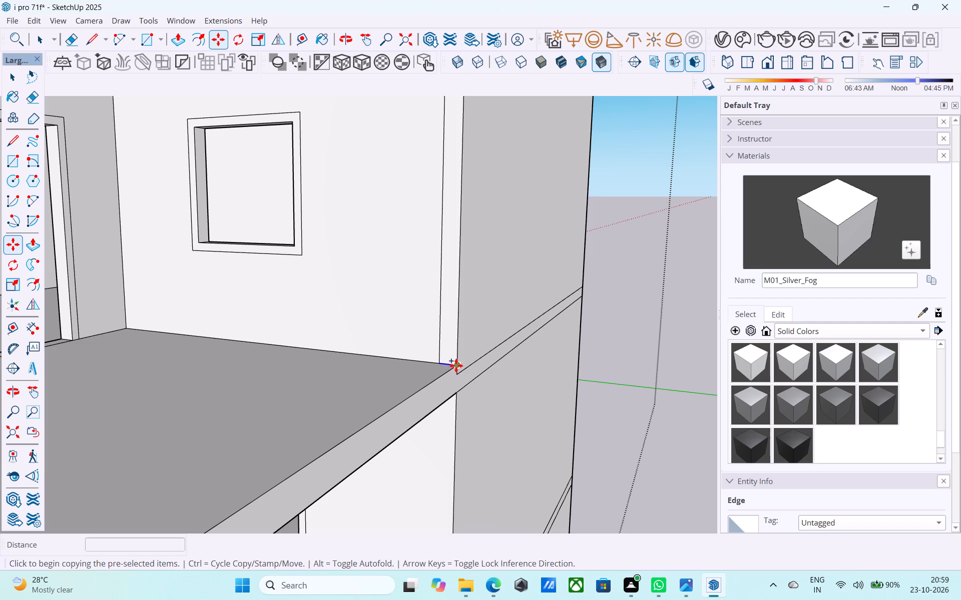
{"action": "type", "text": "2'"}
{"action": "key", "text": "Return"}
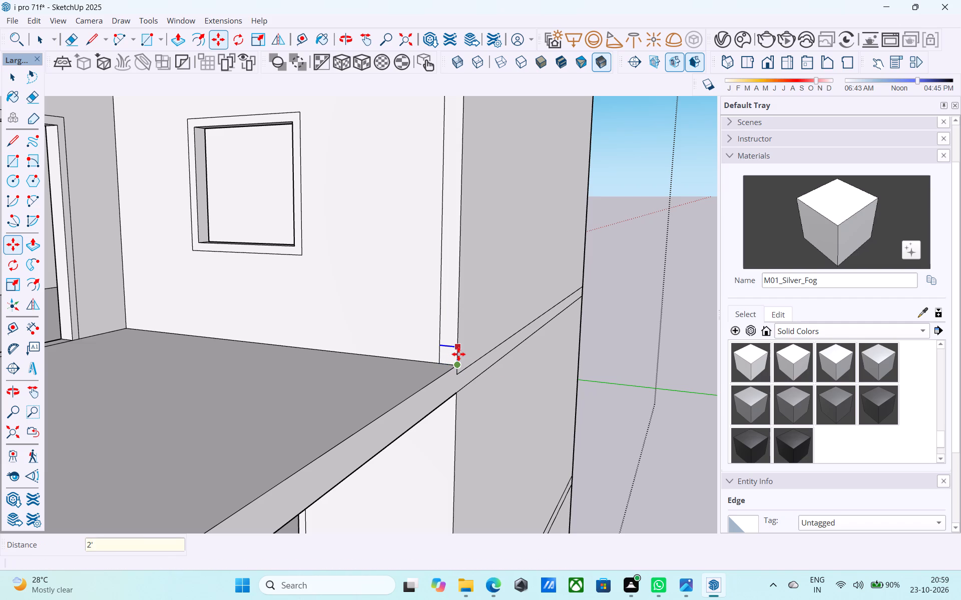
Push/pull the 2' high strip 19' 3" along the slab's open side to the front, forming a side parapet.
{"action": "key", "text": "space"}
{"action": "left_click", "coordinate": [443, 340]}
{"action": "key", "text": "p"}
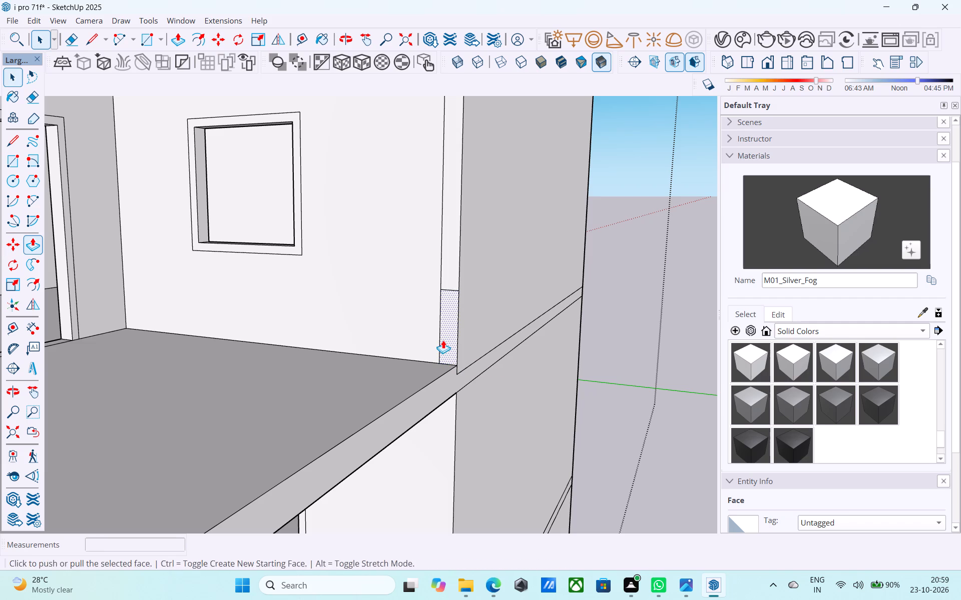
{"action": "left_click", "coordinate": [443, 340]}
{"action": "scroll", "coordinate": [443, 340], "scroll_direction": "down", "scroll_amount": 11}
{"action": "middle_click_drag", "start_coordinate": [365, 371], "coordinate": [174, 399]}
{"action": "scroll", "coordinate": [184, 390], "scroll_direction": "up", "scroll_amount": 4}
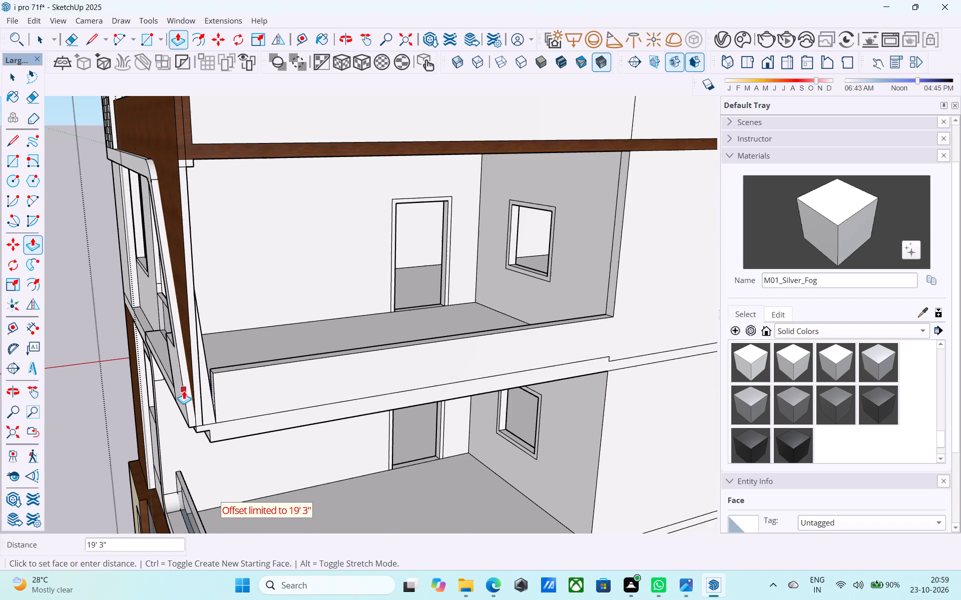
{"action": "left_click", "coordinate": [191, 388]}
On the next floor down, copy the windowed wall's outer vertical edge 6" inward.
{"action": "scroll", "coordinate": [314, 298], "scroll_direction": "down", "scroll_amount": 12}
{"action": "middle_click_drag", "start_coordinate": [357, 354], "coordinate": [438, 358]}
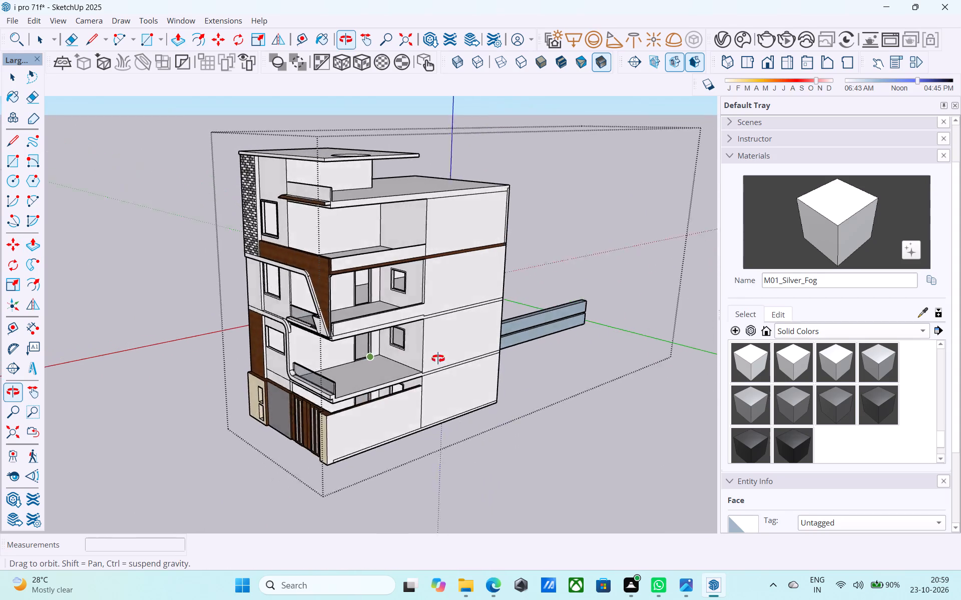
{"action": "middle_click_drag", "start_coordinate": [438, 358], "coordinate": [538, 347]}
{"action": "scroll", "coordinate": [452, 381], "scroll_direction": "up", "scroll_amount": 17}
{"action": "key", "text": "space"}
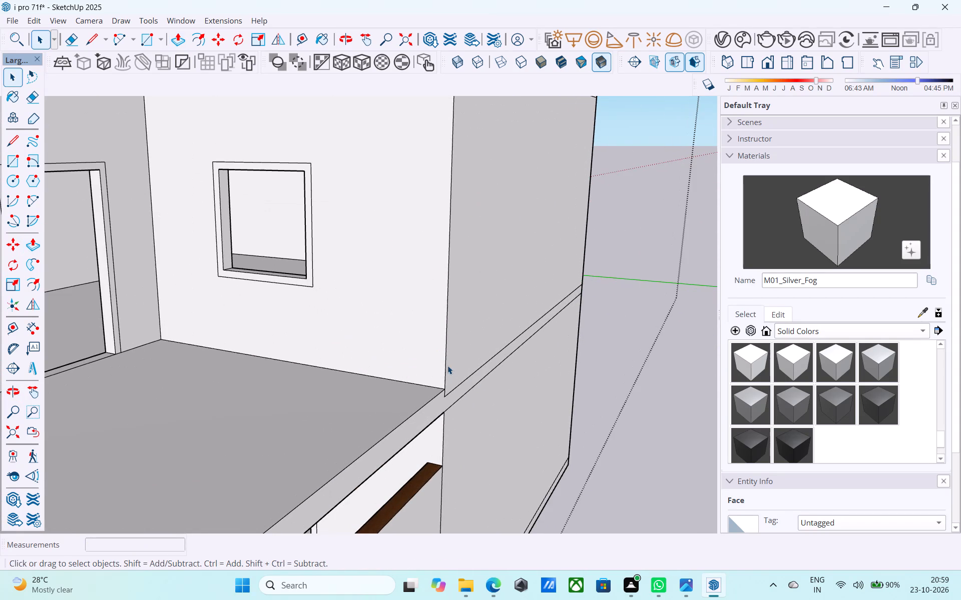
{"action": "left_click", "coordinate": [444, 365]}
{"action": "key", "text": "m"}
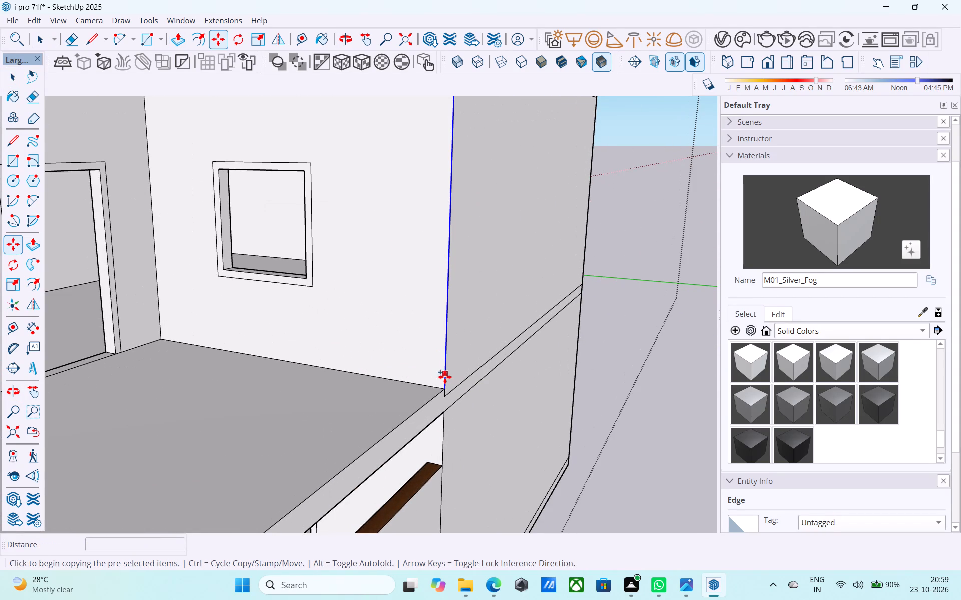
{"action": "left_click", "coordinate": [445, 386]}
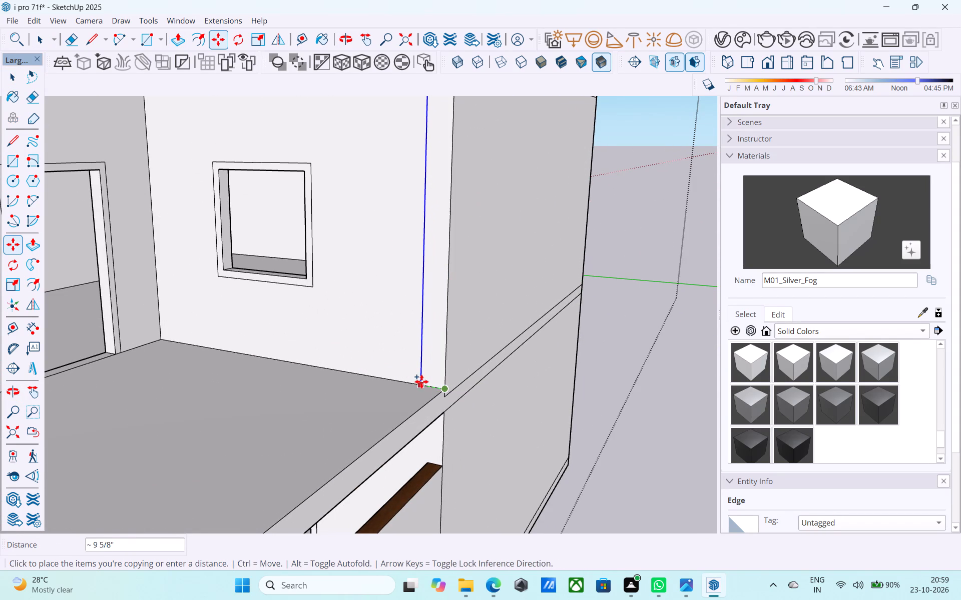
{"action": "scroll", "coordinate": [420, 379], "scroll_direction": "up", "scroll_amount": 4}
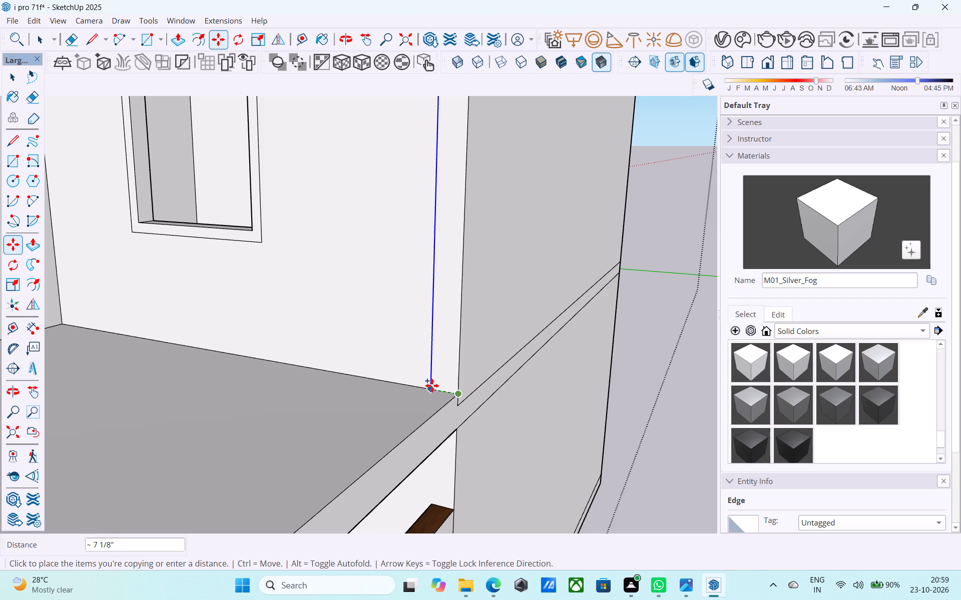
{"action": "type", "text": "6\""}
{"action": "key", "text": "Return"}
{"action": "key", "text": "space"}
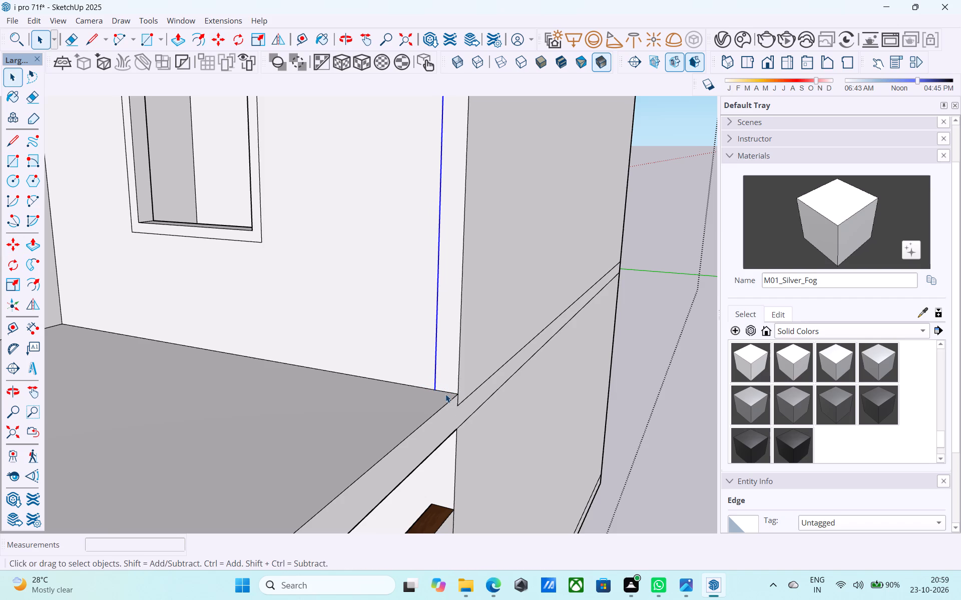
Copy the short floor edge of the 6" strip on this lower floor's wall 2' upward.
{"action": "left_click", "coordinate": [446, 394]}
{"action": "key", "text": "m"}
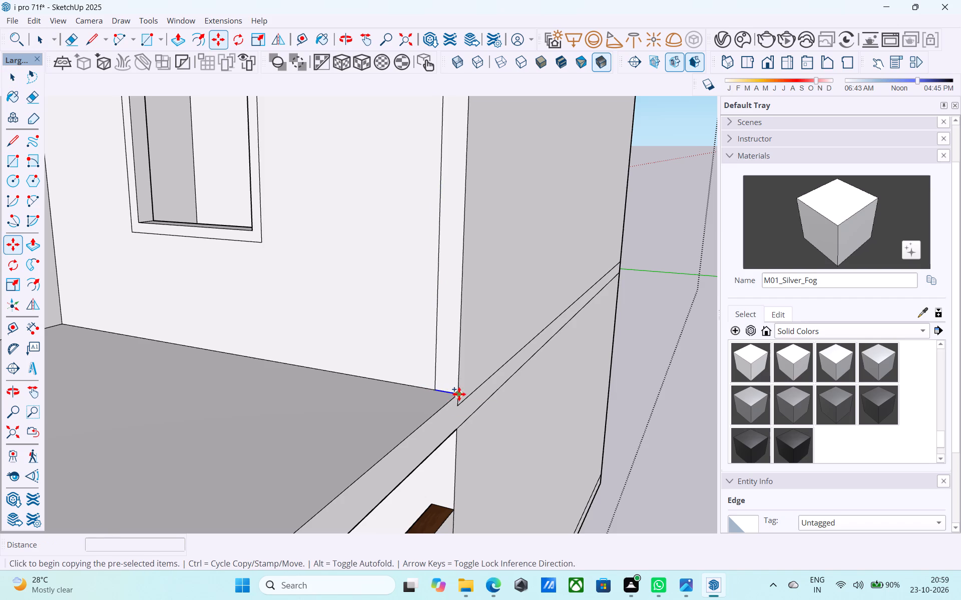
{"action": "left_click", "coordinate": [459, 394]}
{"action": "type", "text": "2'"}
{"action": "key", "text": "Return"}
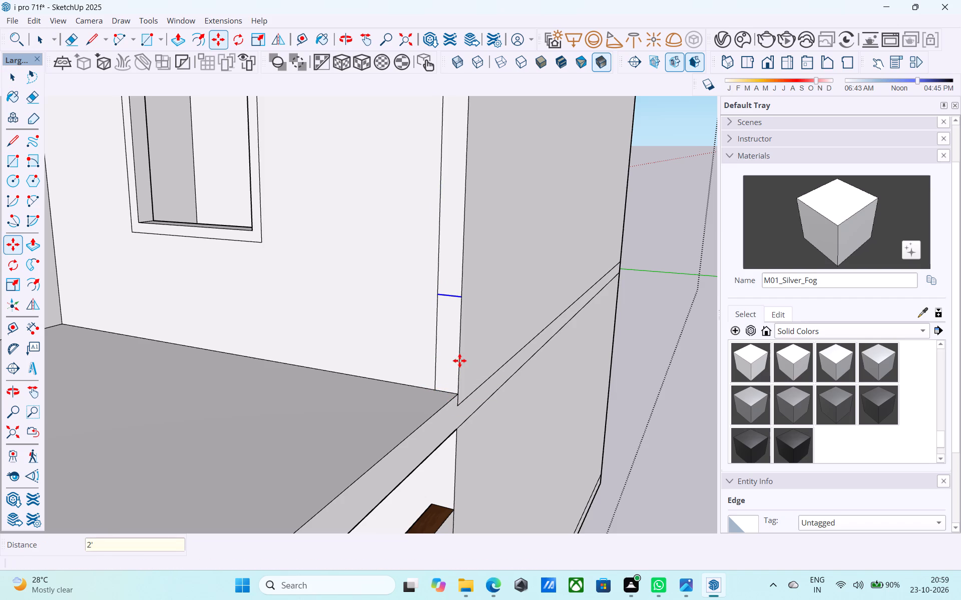
Push/pull the 2' high strip 19' along this floor's open side to the front parapet, and save the model.
{"action": "key", "text": "space"}
{"action": "left_click", "coordinate": [448, 344]}
{"action": "key", "text": "p"}
{"action": "left_click", "coordinate": [448, 344]}
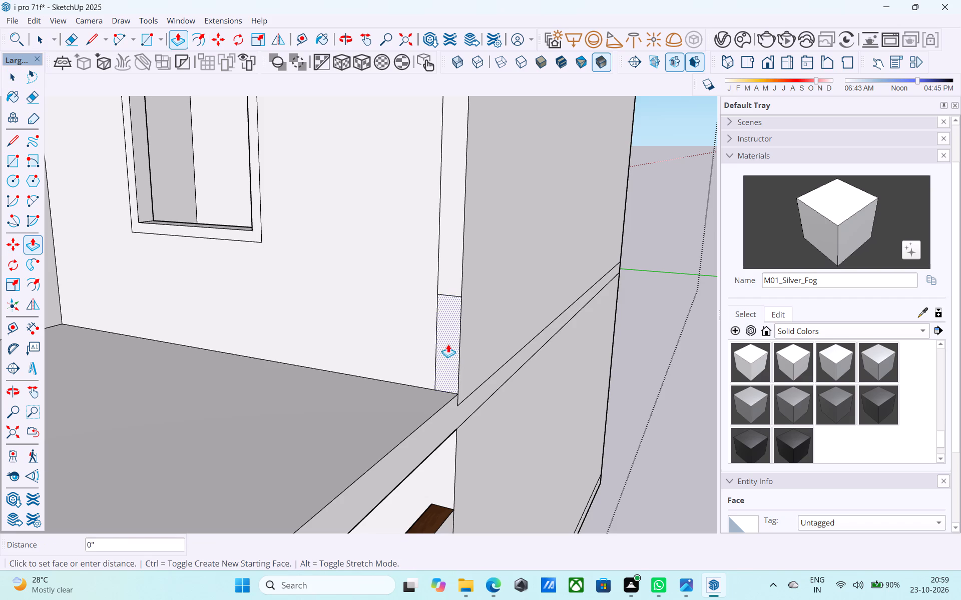
{"action": "scroll", "coordinate": [438, 351], "scroll_direction": "down", "scroll_amount": 20}
{"action": "scroll", "coordinate": [438, 351], "scroll_direction": "down", "scroll_amount": 1}
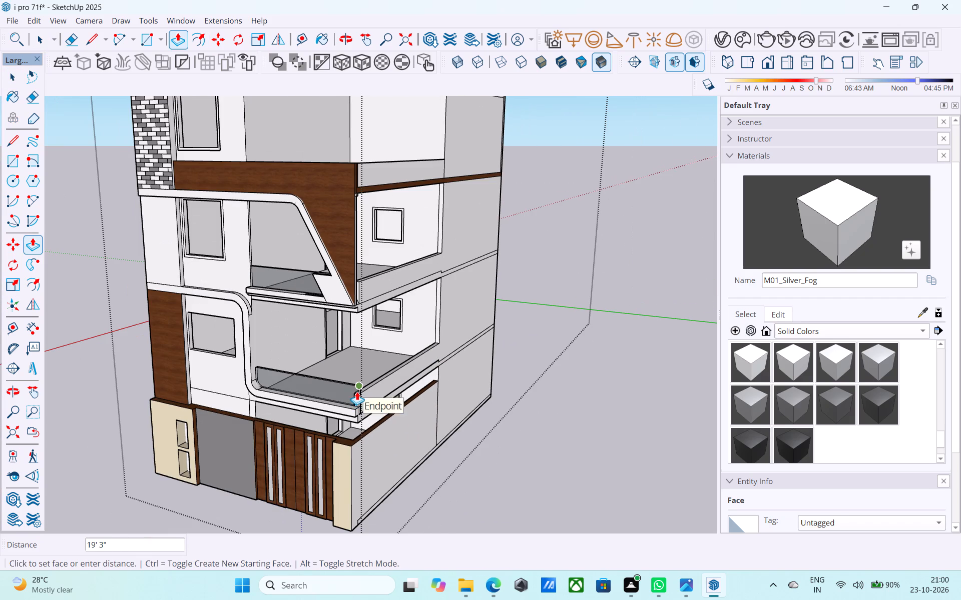
{"action": "scroll", "coordinate": [358, 392], "scroll_direction": "up", "scroll_amount": 15}
{"action": "middle_click_drag", "start_coordinate": [386, 376], "coordinate": [215, 377]}
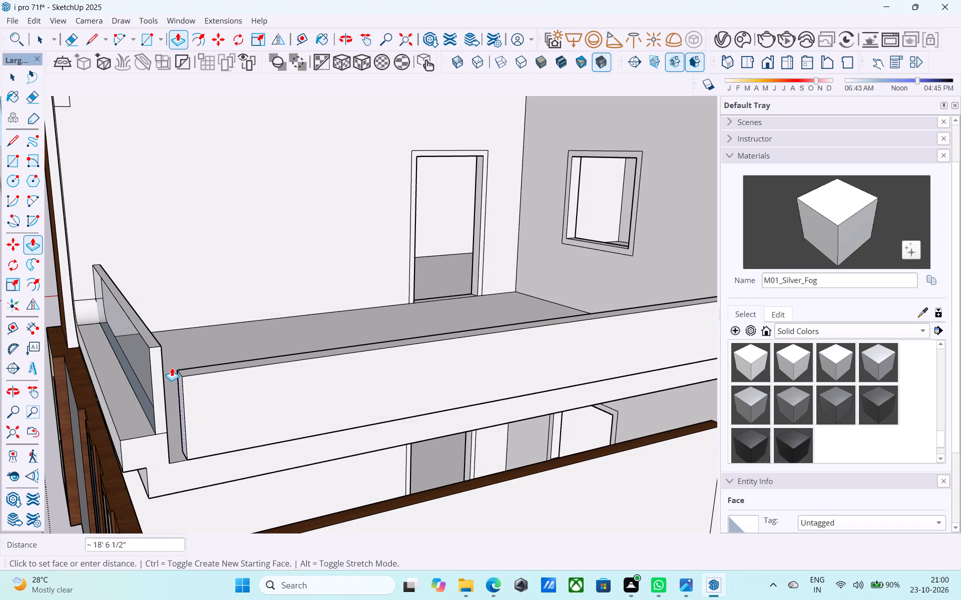
{"action": "left_click", "coordinate": [162, 363]}
{"action": "scroll", "coordinate": [236, 371], "scroll_direction": "down", "scroll_amount": 4}
{"action": "middle_click_drag", "start_coordinate": [260, 377], "coordinate": [424, 349]}
{"action": "scroll", "coordinate": [297, 355], "scroll_direction": "down", "scroll_amount": 16}
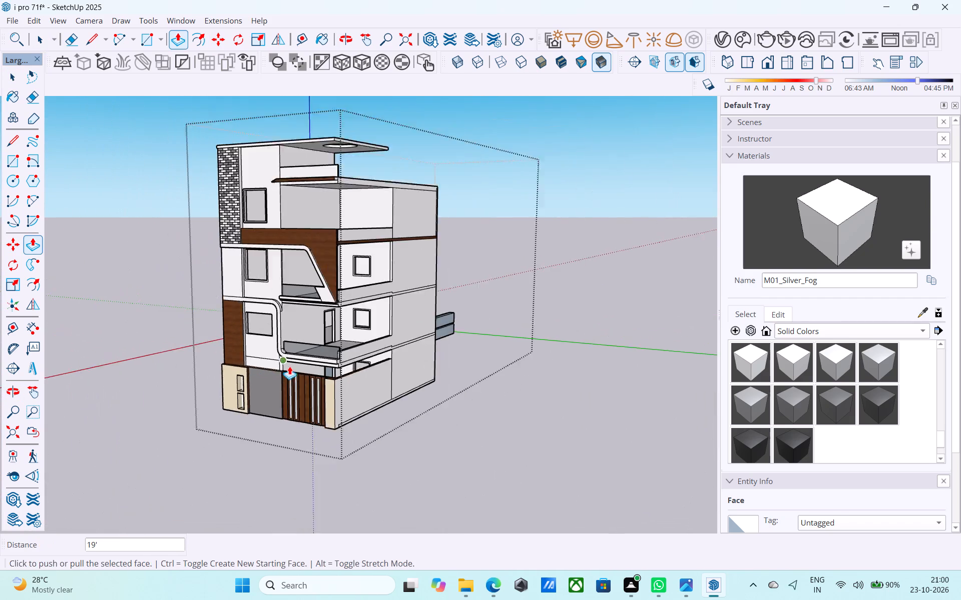
{"action": "middle_click_drag", "start_coordinate": [292, 366], "coordinate": [334, 386]}
{"action": "key", "text": "ctrl+s"}
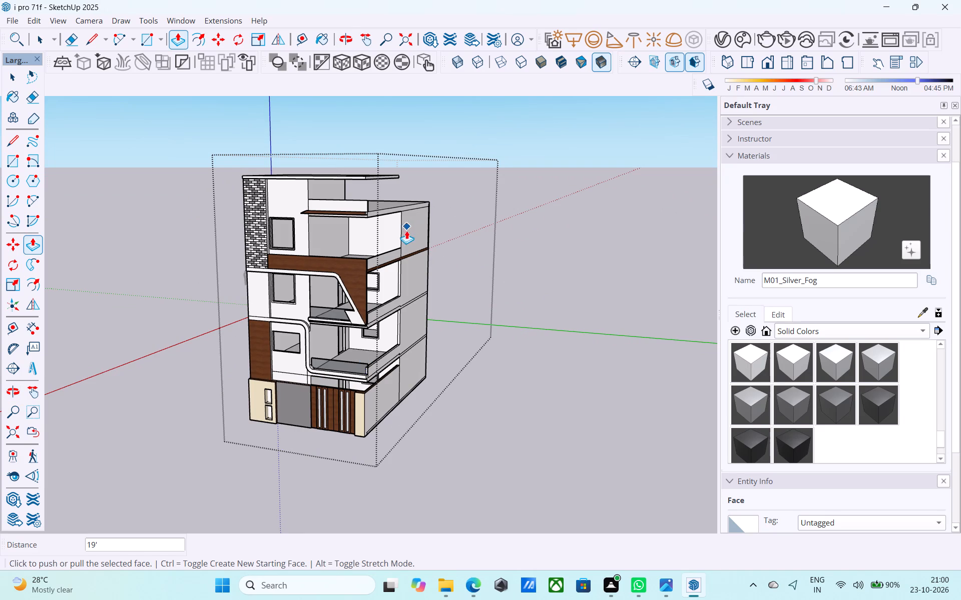
Place a horizontal guide 3' above the floor edge of the top floor's rear terrace wall.
{"action": "middle_click_drag", "start_coordinate": [403, 231], "coordinate": [479, 244], "text": "shift"}
{"action": "scroll", "coordinate": [439, 290], "scroll_direction": "up", "scroll_amount": 4}
{"action": "middle_click_drag", "start_coordinate": [437, 292], "coordinate": [449, 301], "text": "shift"}
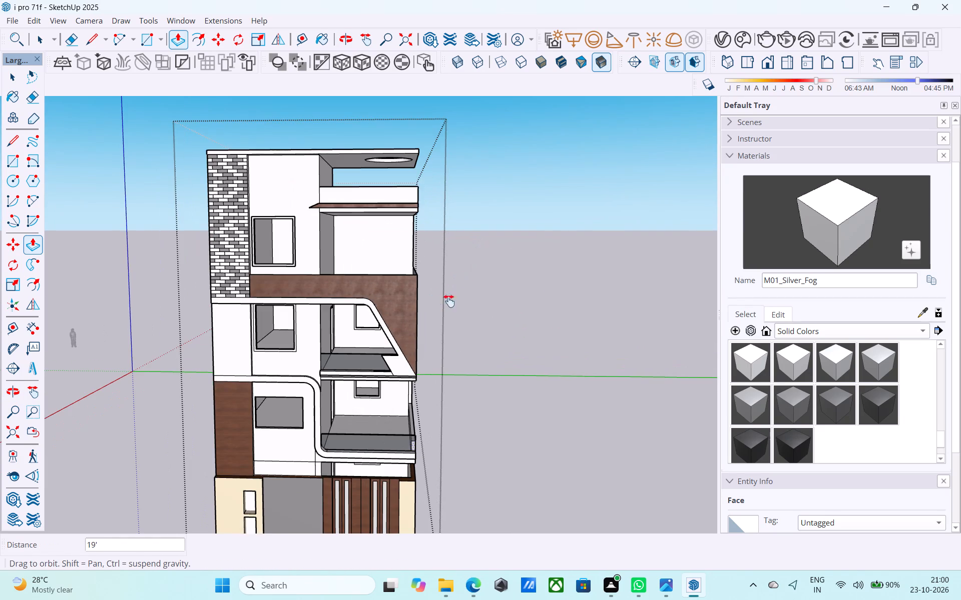
{"action": "middle_click_drag", "start_coordinate": [449, 301], "coordinate": [538, 443], "text": "shift"}
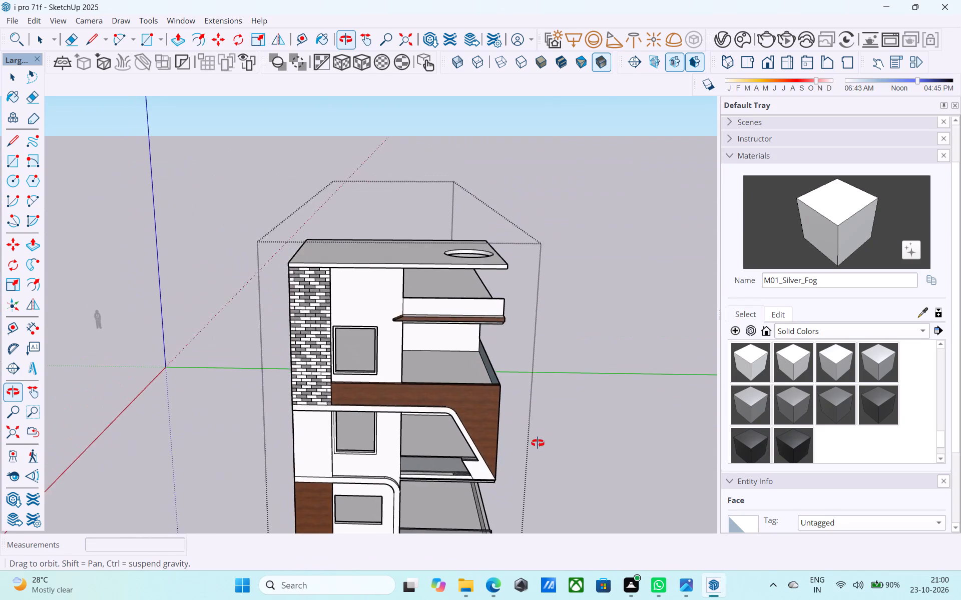
{"action": "middle_click_drag", "start_coordinate": [538, 443], "coordinate": [476, 416], "text": "shift"}
{"action": "scroll", "coordinate": [493, 373], "scroll_direction": "up", "scroll_amount": 4}
{"action": "key", "text": "r"}
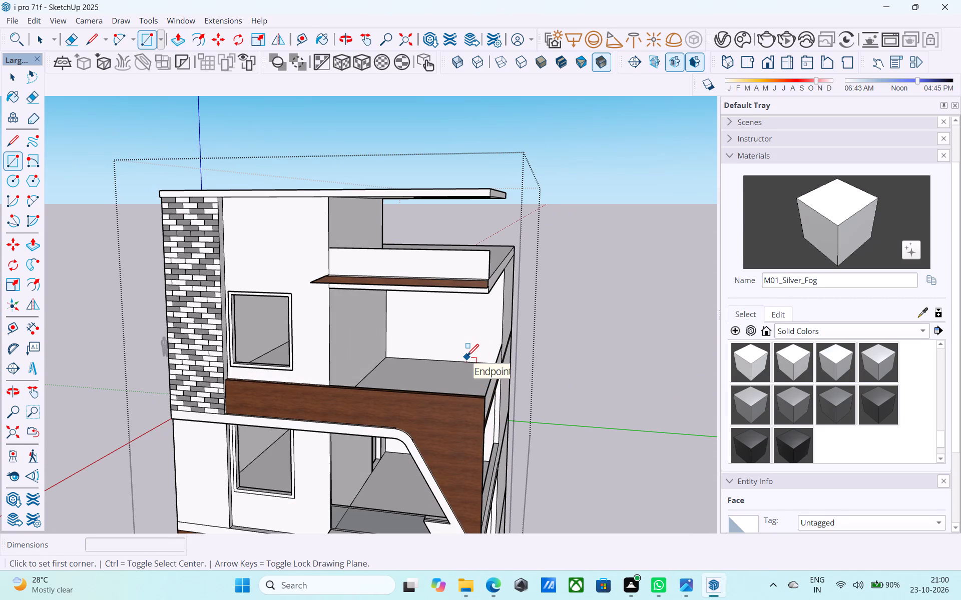
{"action": "key", "text": "t"}
{"action": "left_click", "coordinate": [461, 359]}
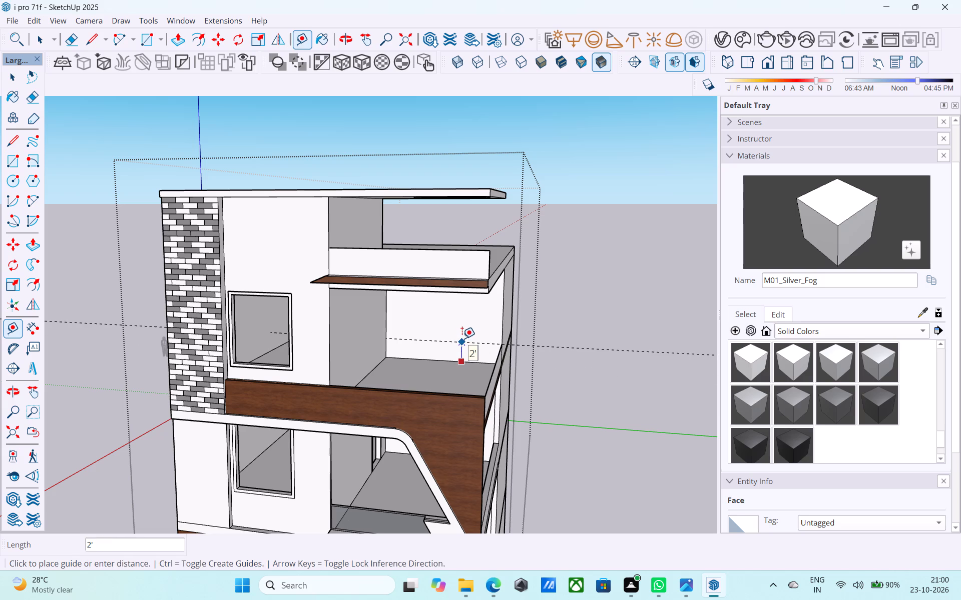
{"action": "type", "text": "3'"}
{"action": "key", "text": "Return"}
On the floor below, measure the distance from the terrace wall's inner corner to its window frame.
{"action": "middle_click_drag", "start_coordinate": [462, 330], "coordinate": [465, 310]}
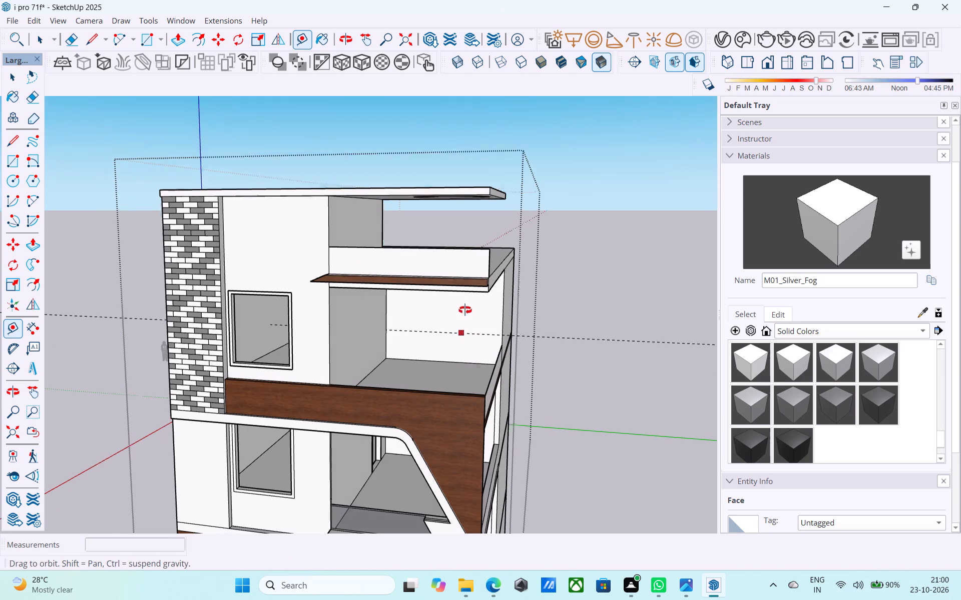
{"action": "middle_click_drag", "start_coordinate": [465, 310], "coordinate": [516, 258]}
{"action": "scroll", "coordinate": [379, 455], "scroll_direction": "up", "scroll_amount": 7}
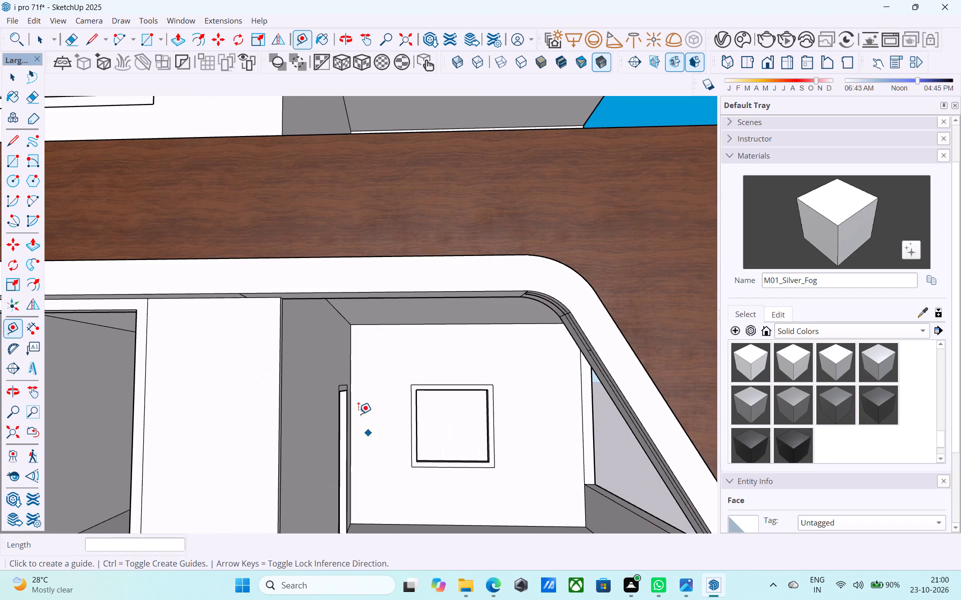
{"action": "left_click", "coordinate": [354, 399]}
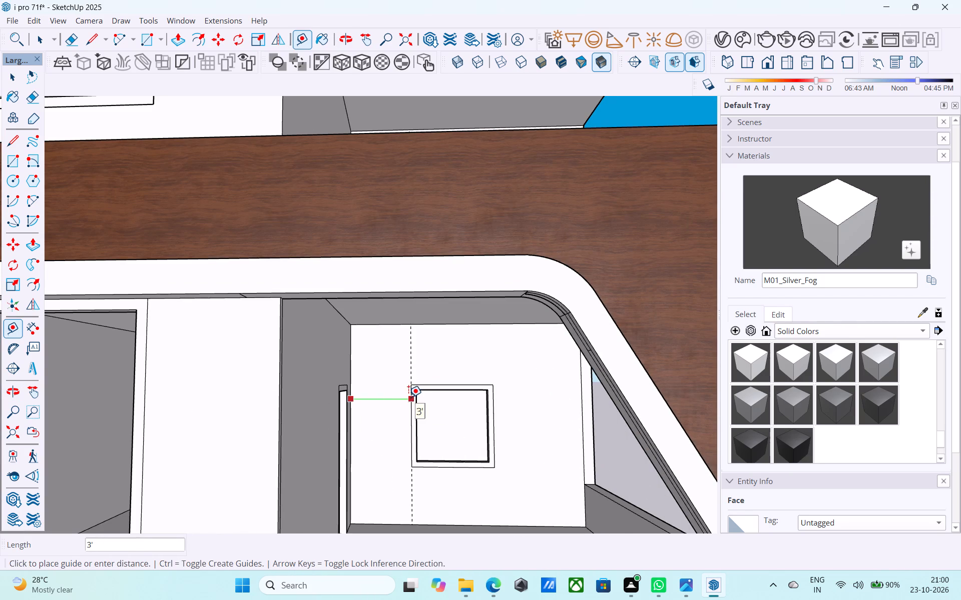
{"action": "key", "text": "space"}
{"action": "scroll", "coordinate": [402, 386], "scroll_direction": "down", "scroll_amount": 10}
{"action": "middle_click_drag", "start_coordinate": [383, 402], "coordinate": [365, 439]}
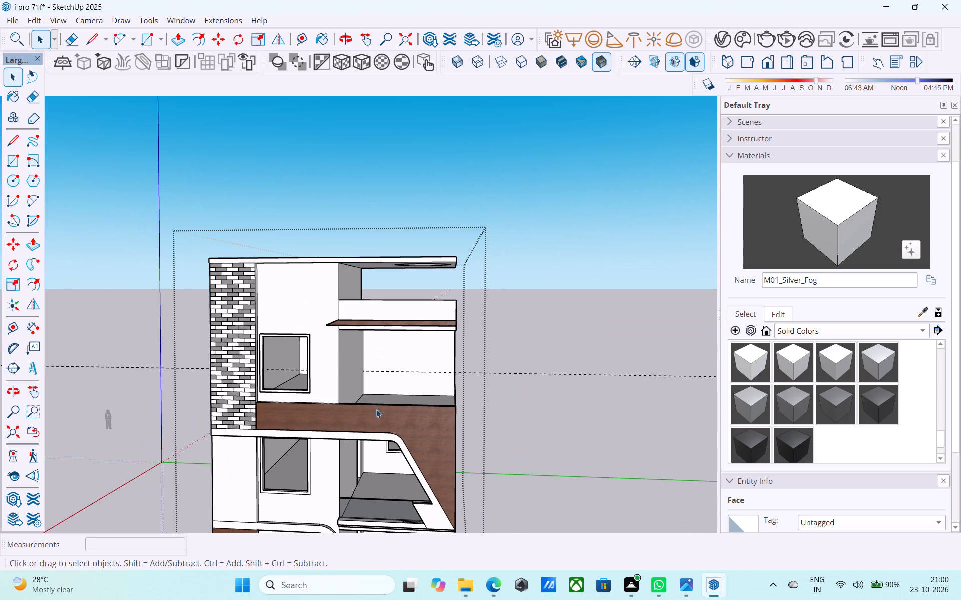
Place a vertical guide 3' from the inner corner of the top floor's rear terrace wall.
{"action": "key", "text": "y"}
{"action": "key", "text": "t"}
{"action": "scroll", "coordinate": [371, 360], "scroll_direction": "up", "scroll_amount": 7}
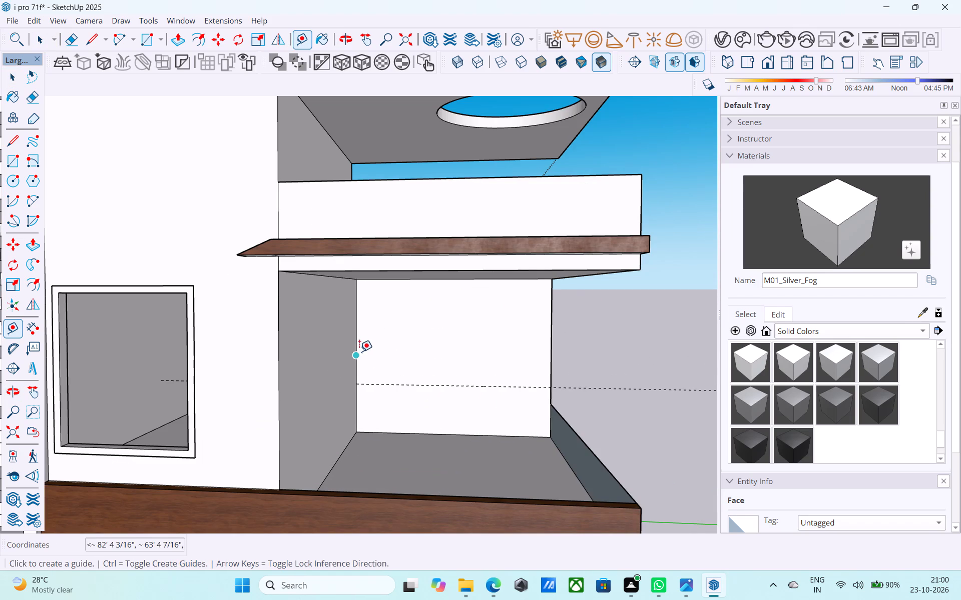
{"action": "left_click", "coordinate": [359, 351]}
{"action": "type", "text": "3'"}
{"action": "key", "text": "Return"}
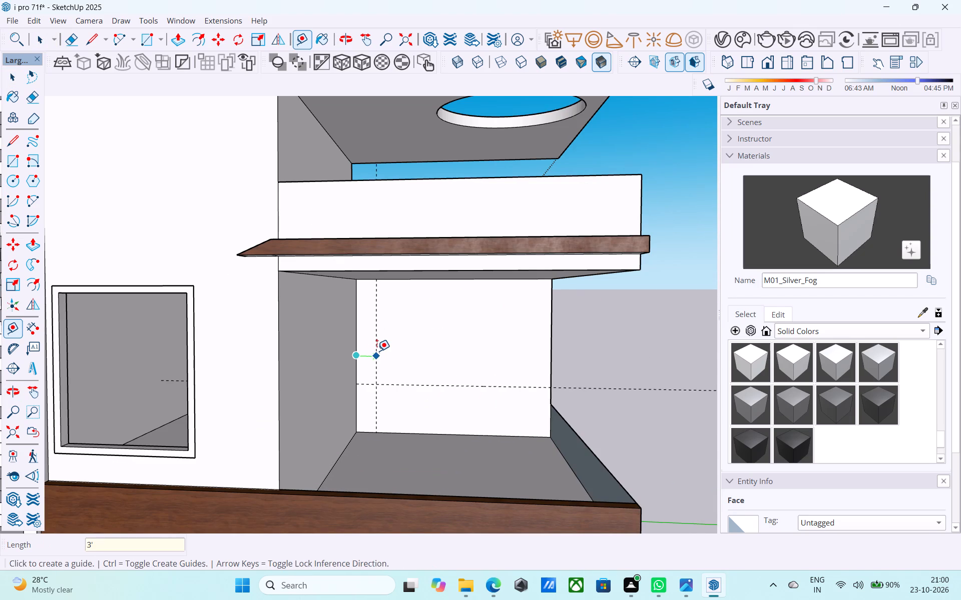
Draw a 4' by 4' window rectangle from the guides' crossing and offset its outline 3" inward.
{"action": "key", "text": "r"}
{"action": "left_click", "coordinate": [405, 383]}
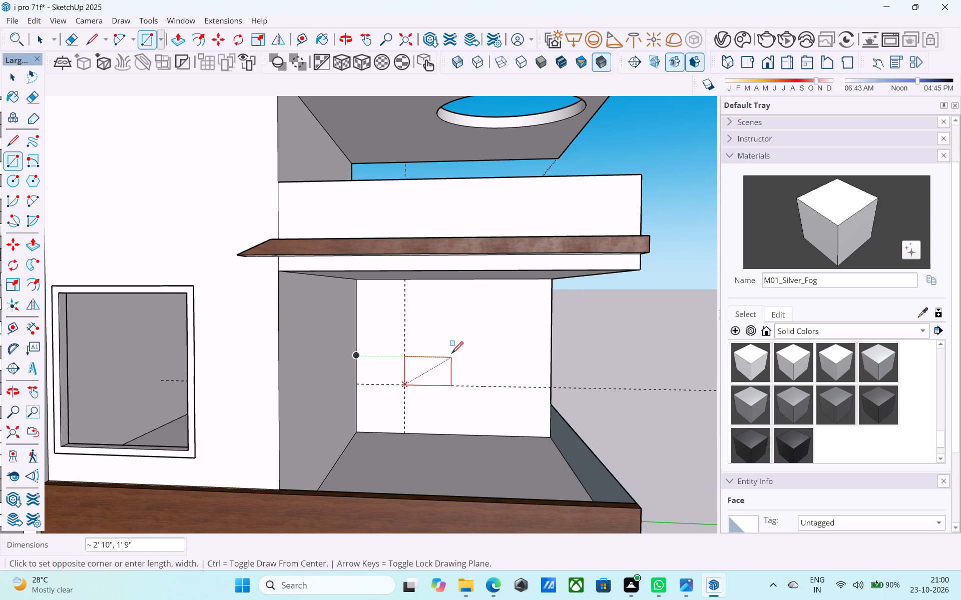
{"action": "type", "text": "4',4'"}
{"action": "key", "text": "Return"}
{"action": "key", "text": "space"}
{"action": "left_click", "coordinate": [451, 354]}
{"action": "key", "text": "f"}
{"action": "left_click", "coordinate": [451, 354]}
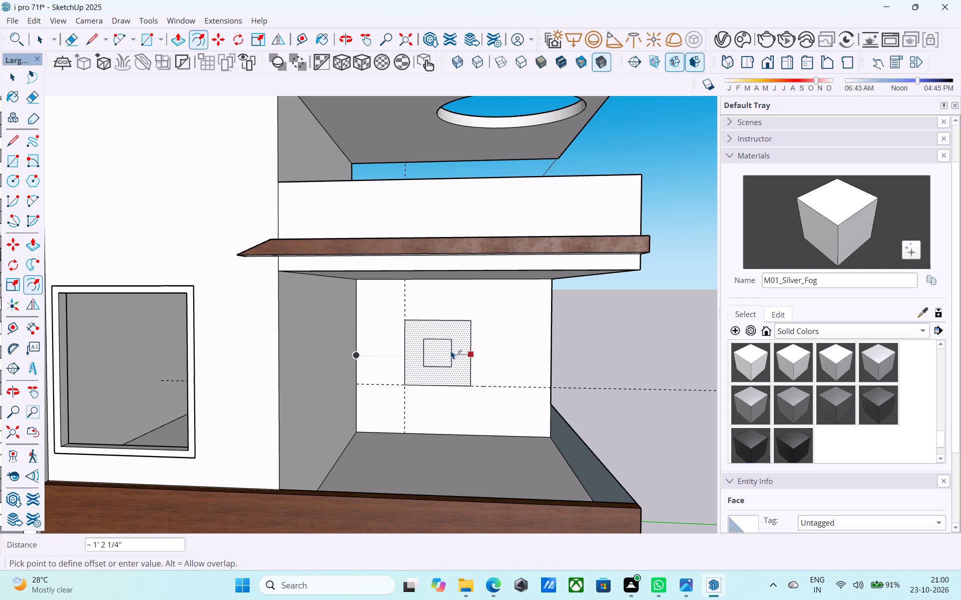
{"action": "type", "text": "3\""}
{"action": "key", "text": "Return"}
Push the inner window face 6" through the wall to cut the opening.
{"action": "key", "text": "space"}
{"action": "left_click", "coordinate": [451, 350]}
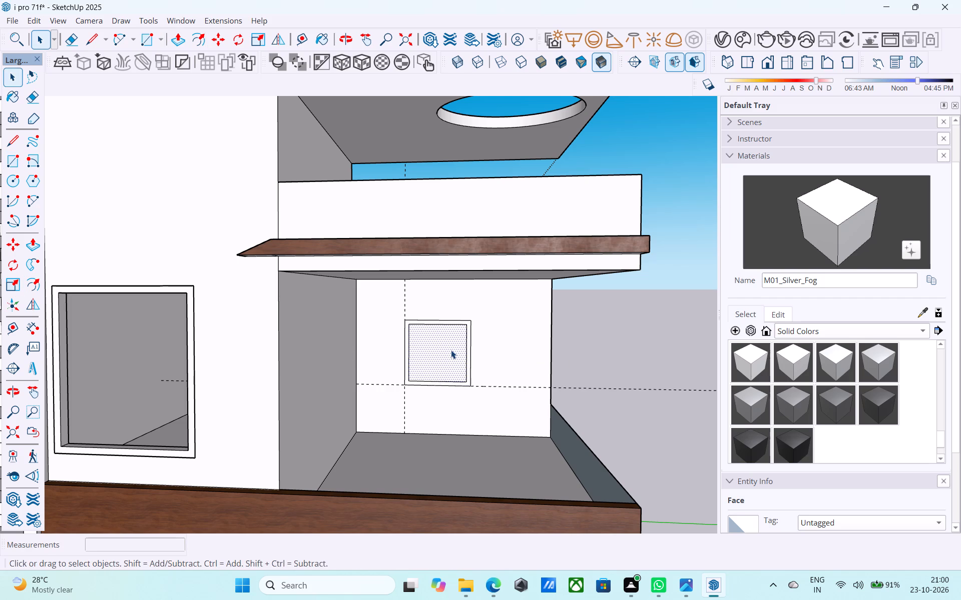
{"action": "key", "text": "p"}
{"action": "left_click", "coordinate": [451, 350]}
{"action": "scroll", "coordinate": [448, 346], "scroll_direction": "up", "scroll_amount": 8}
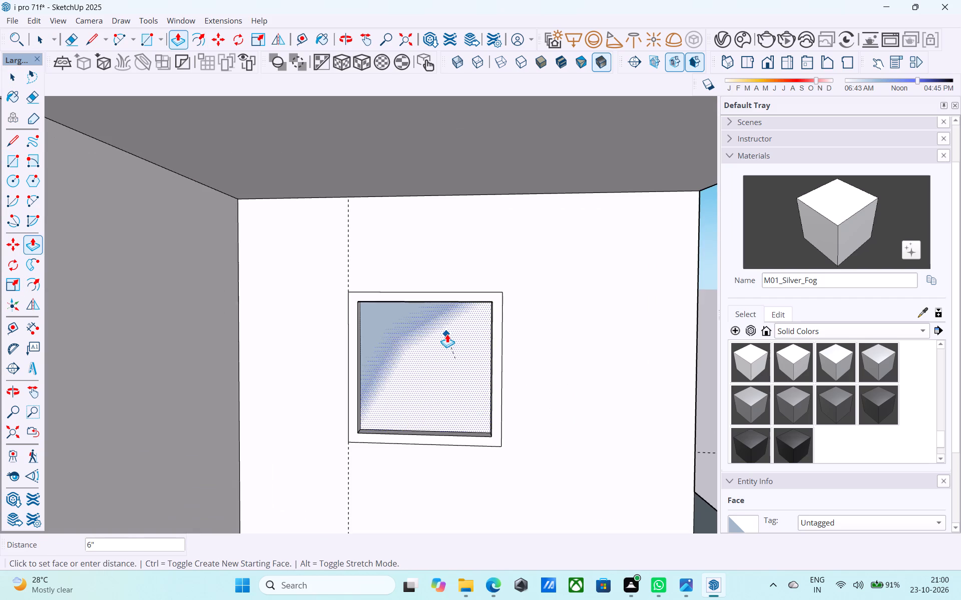
{"action": "left_click", "coordinate": [447, 334]}
Erase the horizontal and vertical guides around the new window and save the model.
{"action": "scroll", "coordinate": [447, 332], "scroll_direction": "down", "scroll_amount": 16}
{"action": "scroll", "coordinate": [452, 391], "scroll_direction": "up", "scroll_amount": 6}
{"action": "scroll", "coordinate": [449, 389], "scroll_direction": "down", "scroll_amount": 5}
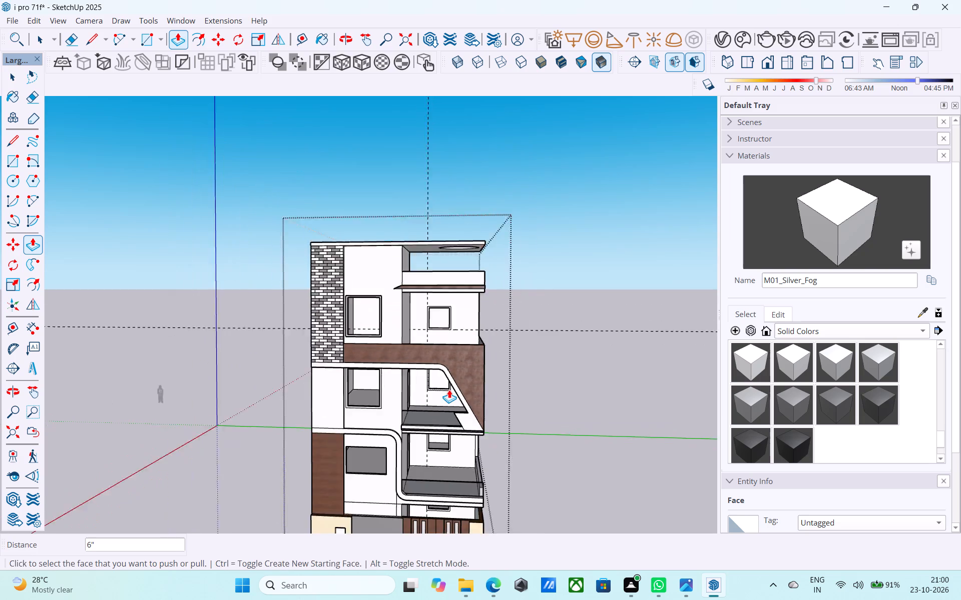
{"action": "key", "text": "space"}
{"action": "middle_click_drag", "start_coordinate": [444, 385], "coordinate": [438, 382]}
{"action": "key", "text": "e"}
{"action": "left_click_drag", "start_coordinate": [560, 356], "coordinate": [582, 293]}
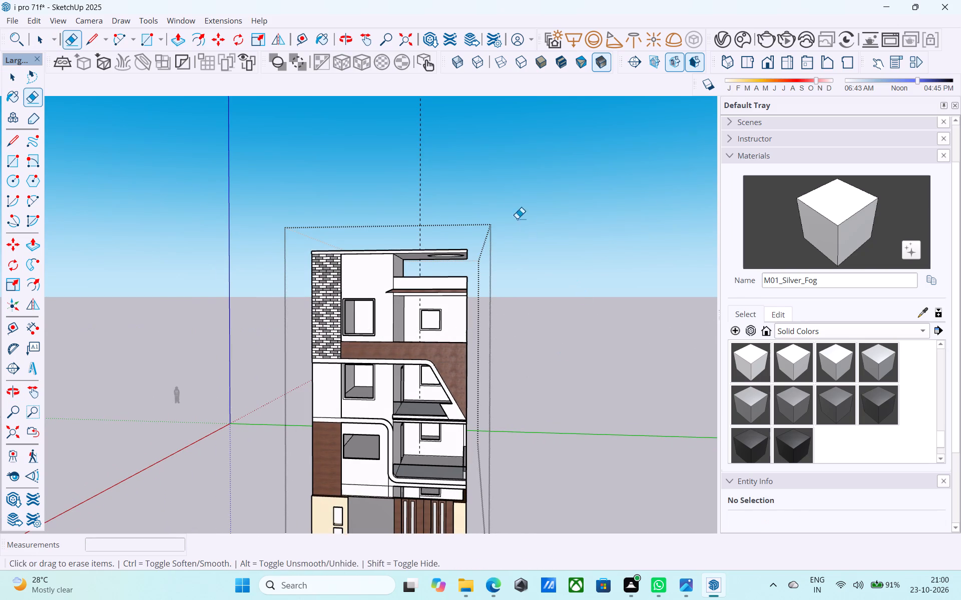
{"action": "left_click_drag", "start_coordinate": [486, 180], "coordinate": [383, 147]}
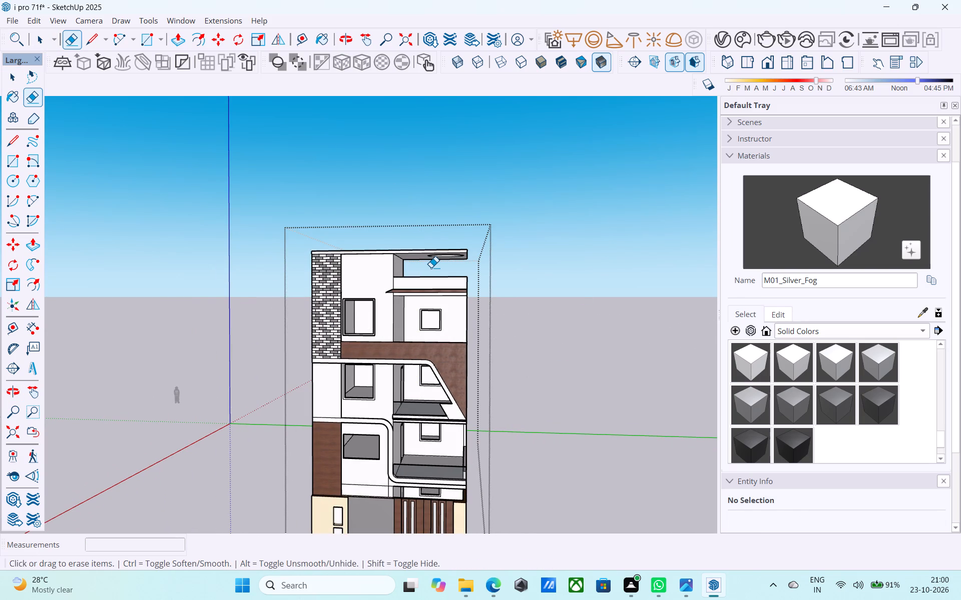
{"action": "scroll", "coordinate": [431, 267], "scroll_direction": "down", "scroll_amount": 1}
{"action": "key", "text": "ctrl+s"}
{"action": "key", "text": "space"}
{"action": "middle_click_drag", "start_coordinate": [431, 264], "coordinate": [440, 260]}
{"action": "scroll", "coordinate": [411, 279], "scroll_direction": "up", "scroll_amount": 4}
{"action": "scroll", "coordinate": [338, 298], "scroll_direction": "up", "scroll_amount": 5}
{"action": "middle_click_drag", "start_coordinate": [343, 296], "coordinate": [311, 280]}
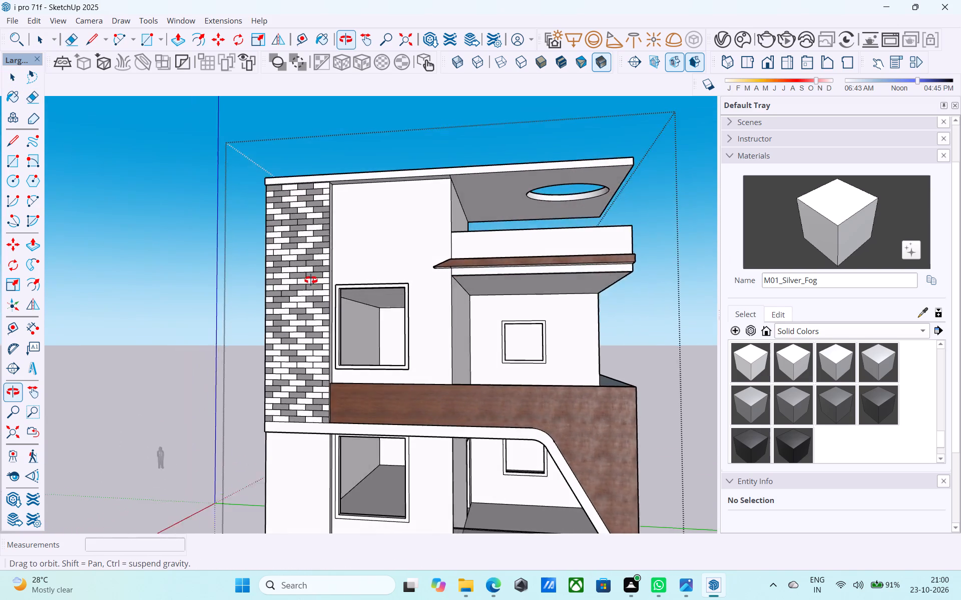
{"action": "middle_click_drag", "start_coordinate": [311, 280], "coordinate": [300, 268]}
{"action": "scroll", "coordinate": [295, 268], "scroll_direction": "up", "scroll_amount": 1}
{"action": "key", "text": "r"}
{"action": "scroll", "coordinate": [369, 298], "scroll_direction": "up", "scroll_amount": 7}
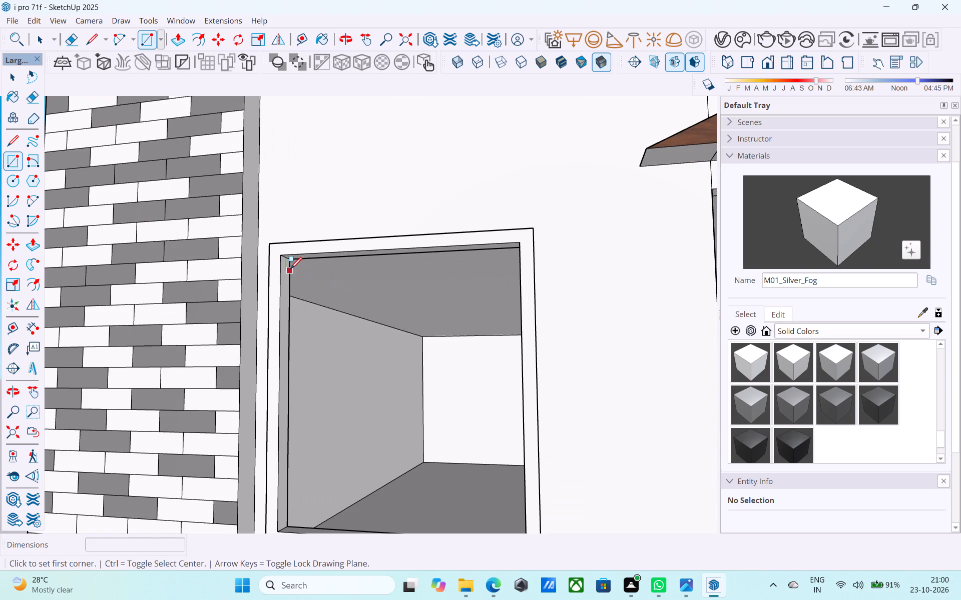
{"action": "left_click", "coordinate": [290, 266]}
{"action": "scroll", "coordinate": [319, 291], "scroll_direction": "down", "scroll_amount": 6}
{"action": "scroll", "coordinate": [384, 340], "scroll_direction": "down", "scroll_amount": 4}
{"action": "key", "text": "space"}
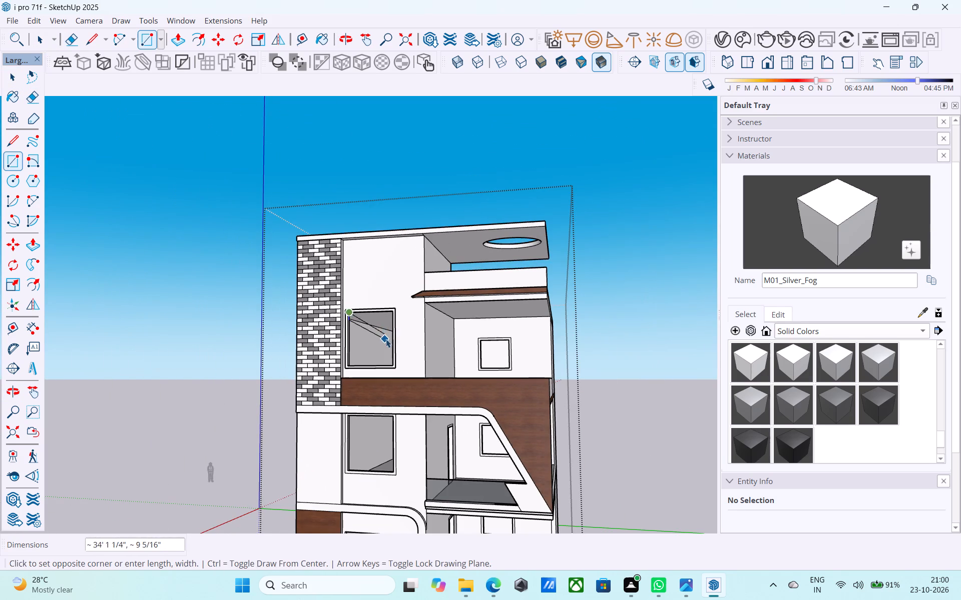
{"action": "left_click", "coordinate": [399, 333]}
Draw a rectangle between opposite inner corners of the top floor's front window beside the brick cladding, filling the opening.
{"action": "scroll", "coordinate": [377, 315], "scroll_direction": "up", "scroll_amount": 4}
{"action": "key", "text": "r"}
{"action": "scroll", "coordinate": [356, 314], "scroll_direction": "up", "scroll_amount": 8}
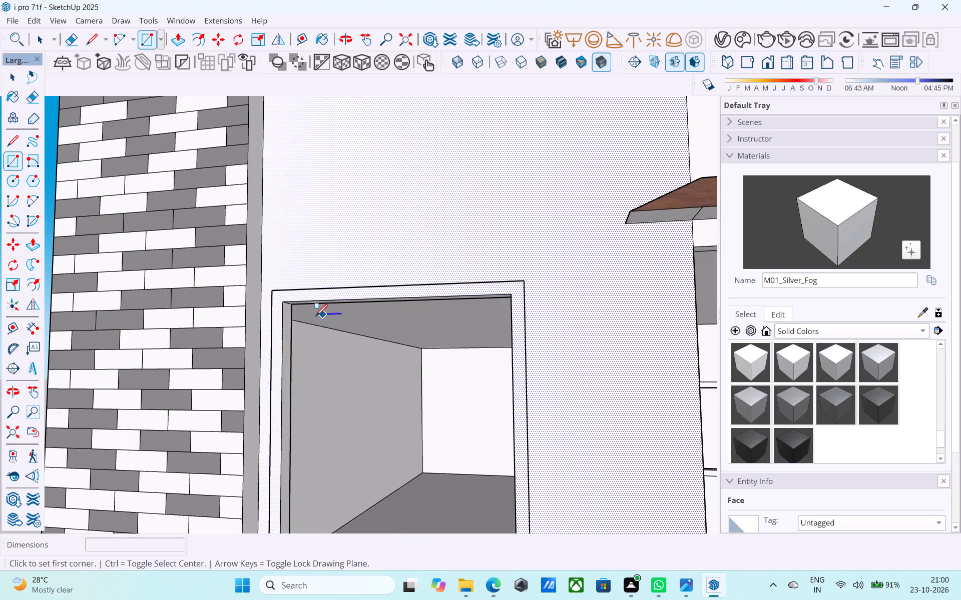
{"action": "scroll", "coordinate": [316, 317], "scroll_direction": "up", "scroll_amount": 2}
{"action": "middle_click_drag", "start_coordinate": [304, 317], "coordinate": [303, 305]}
{"action": "left_click", "coordinate": [266, 233]}
{"action": "scroll", "coordinate": [280, 253], "scroll_direction": "down", "scroll_amount": 4}
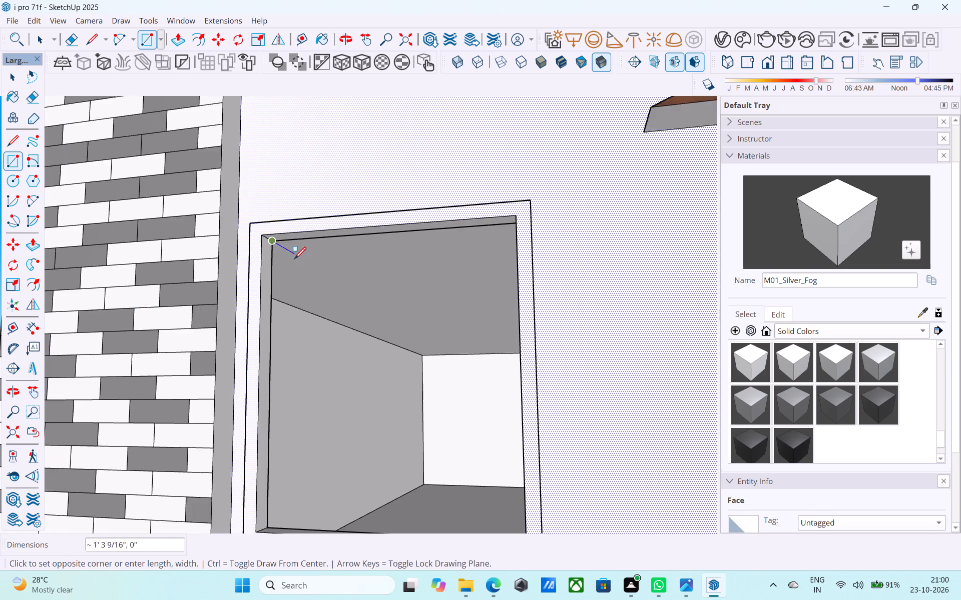
{"action": "scroll", "coordinate": [294, 260], "scroll_direction": "down", "scroll_amount": 11}
{"action": "middle_click_drag", "start_coordinate": [421, 358], "coordinate": [643, 452], "text": "shift"}
{"action": "scroll", "coordinate": [465, 353], "scroll_direction": "up", "scroll_amount": 6}
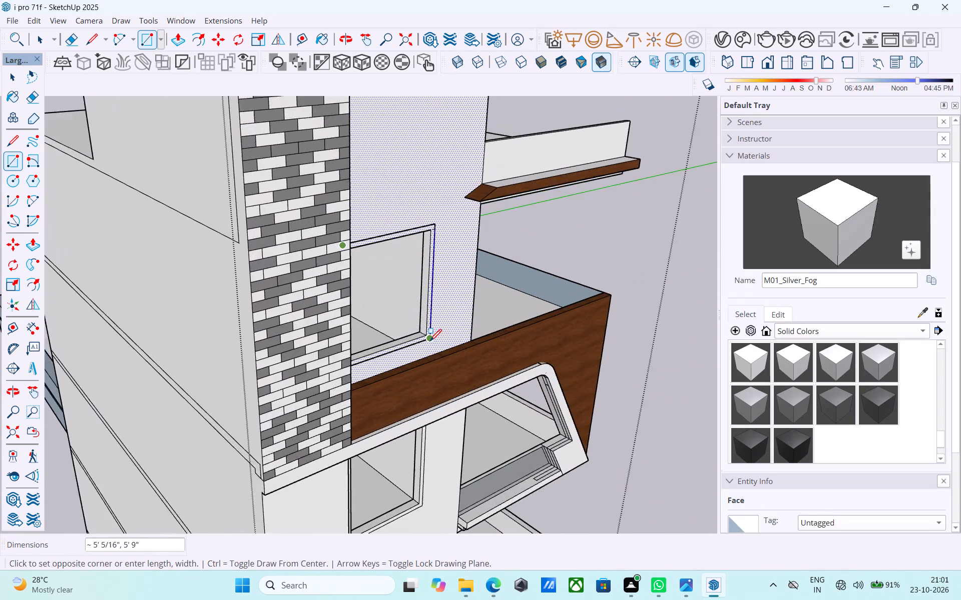
{"action": "scroll", "coordinate": [430, 342], "scroll_direction": "up", "scroll_amount": 1}
{"action": "left_click", "coordinate": [414, 330]}
Delete the stray long strips projecting from behind the building, including their leftover end edges.
{"action": "scroll", "coordinate": [445, 329], "scroll_direction": "down", "scroll_amount": 9}
{"action": "middle_click_drag", "start_coordinate": [478, 334], "coordinate": [658, 330], "text": "shift"}
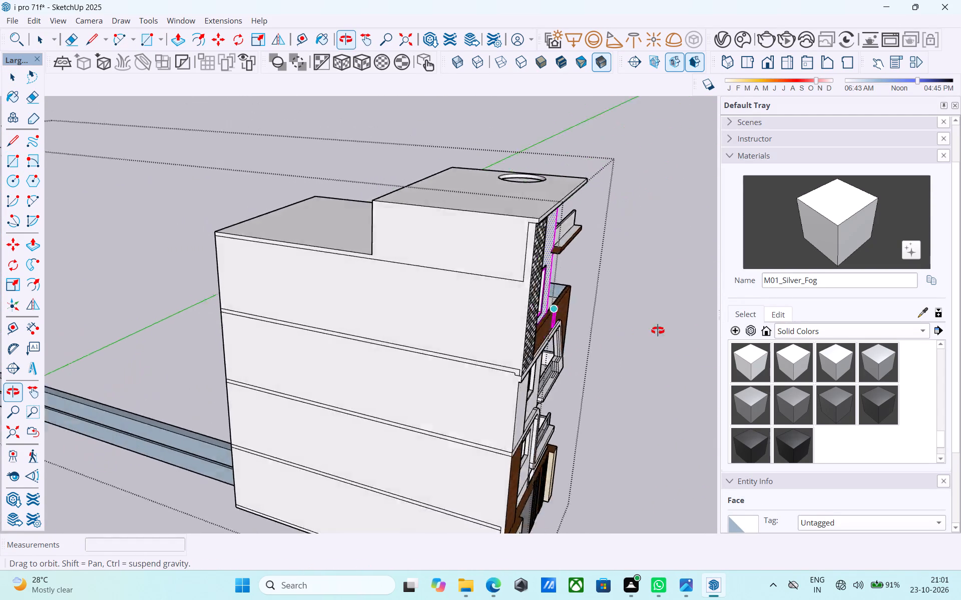
{"action": "middle_click_drag", "start_coordinate": [658, 330], "coordinate": [842, 287], "text": "shift"}
{"action": "scroll", "coordinate": [571, 293], "scroll_direction": "down", "scroll_amount": 5}
{"action": "middle_click_drag", "start_coordinate": [524, 320], "coordinate": [633, 290], "text": "shift"}
{"action": "key", "text": "space"}
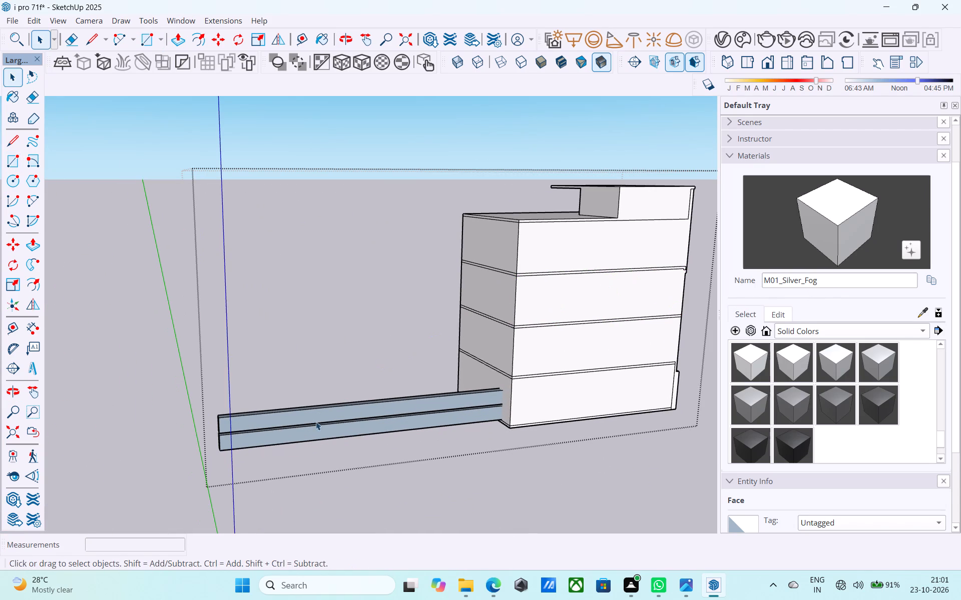
{"action": "left_click_drag", "start_coordinate": [322, 431], "coordinate": [272, 365]}
{"action": "left_click_drag", "start_coordinate": [307, 457], "coordinate": [253, 361]}
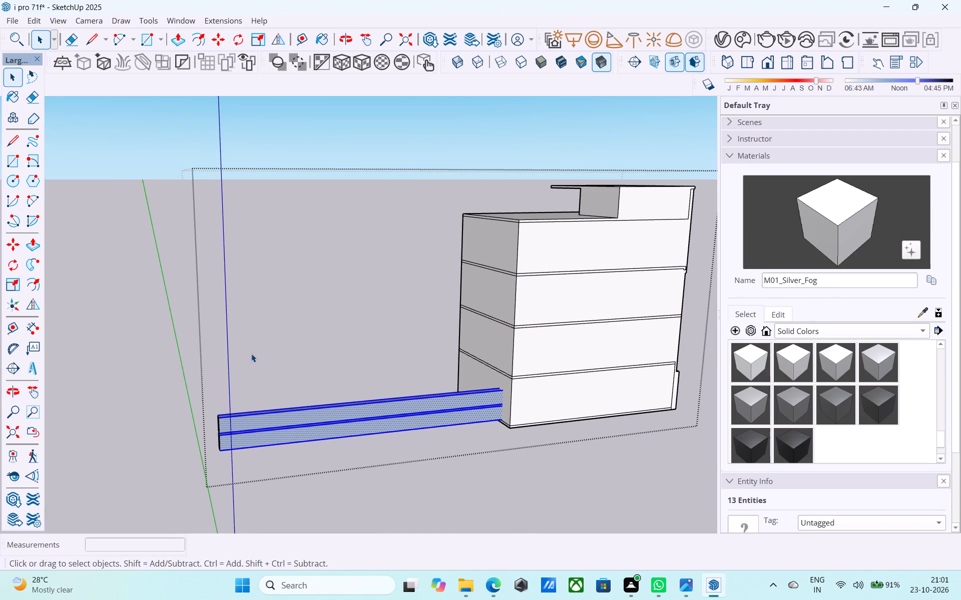
{"action": "key", "text": "Delete"}
{"action": "left_click_drag", "start_coordinate": [233, 434], "coordinate": [195, 392]}
{"action": "key", "text": "Delete"}
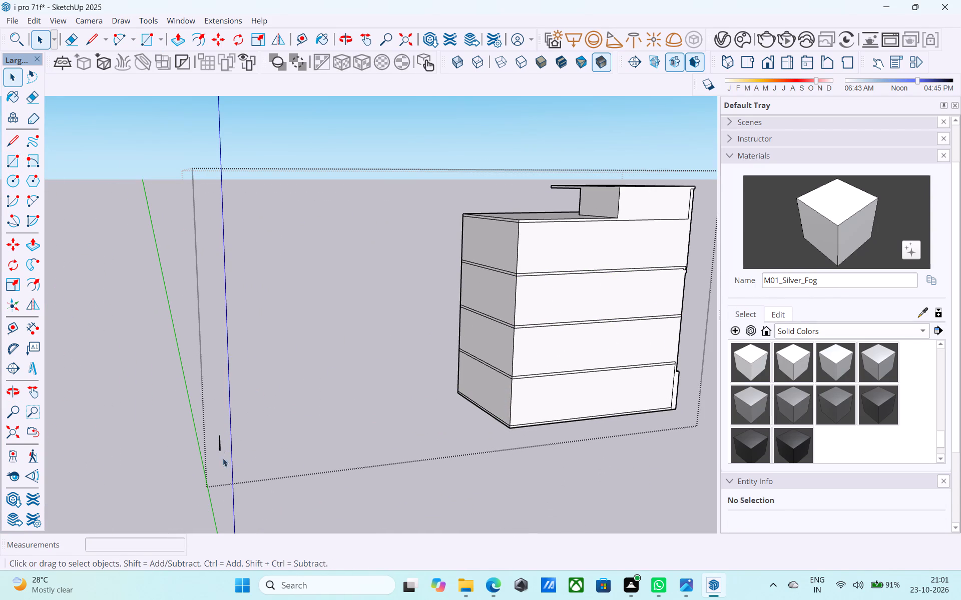
{"action": "left_click_drag", "start_coordinate": [223, 458], "coordinate": [191, 406]}
{"action": "key", "text": "Delete"}
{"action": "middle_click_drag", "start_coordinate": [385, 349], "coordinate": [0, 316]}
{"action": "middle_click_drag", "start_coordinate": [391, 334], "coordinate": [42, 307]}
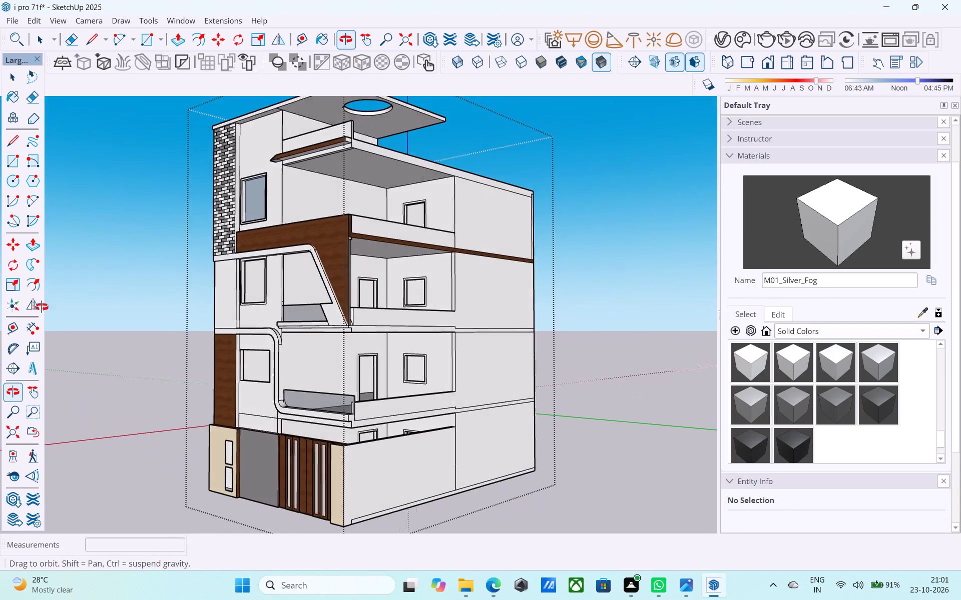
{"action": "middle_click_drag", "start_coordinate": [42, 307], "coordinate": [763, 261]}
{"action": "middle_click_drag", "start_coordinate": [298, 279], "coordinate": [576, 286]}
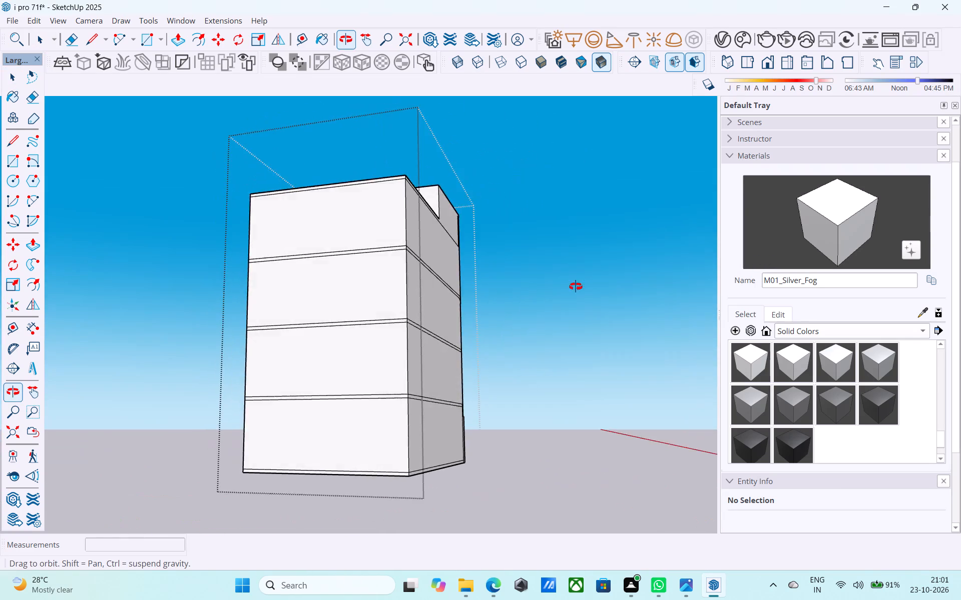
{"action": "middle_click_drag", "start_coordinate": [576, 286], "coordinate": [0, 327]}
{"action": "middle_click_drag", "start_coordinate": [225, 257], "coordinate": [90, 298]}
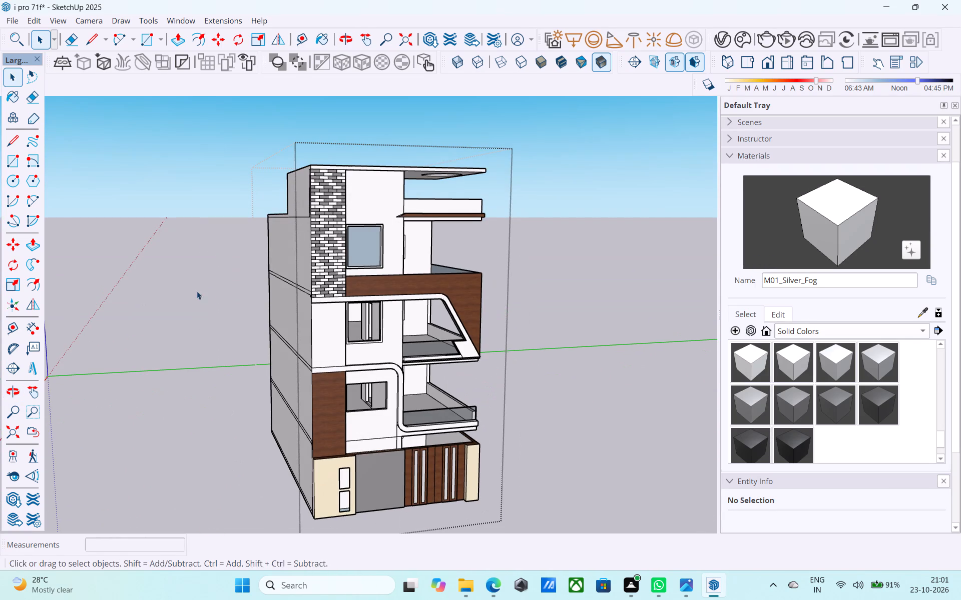
Paint the face filling the top floor's front window with the M09_Shadow_Night solid color.
{"action": "middle_click_drag", "start_coordinate": [207, 288], "coordinate": [189, 288]}
{"action": "scroll", "coordinate": [186, 287], "scroll_direction": "up", "scroll_amount": 1}
{"action": "left_click", "coordinate": [790, 441]}
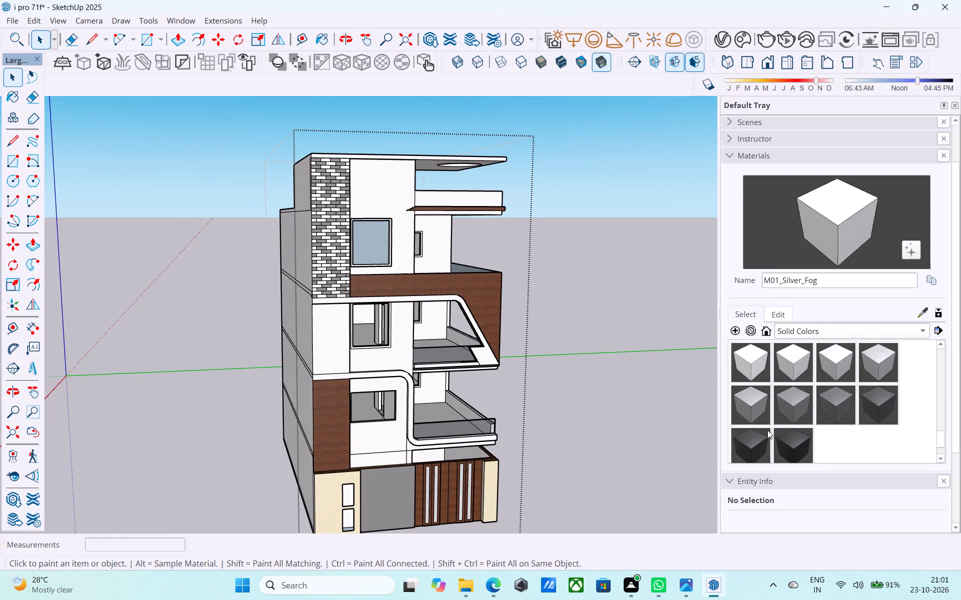
{"action": "middle_click_drag", "start_coordinate": [485, 318], "coordinate": [459, 317]}
{"action": "scroll", "coordinate": [449, 319], "scroll_direction": "up", "scroll_amount": 4}
{"action": "left_click", "coordinate": [301, 217]}
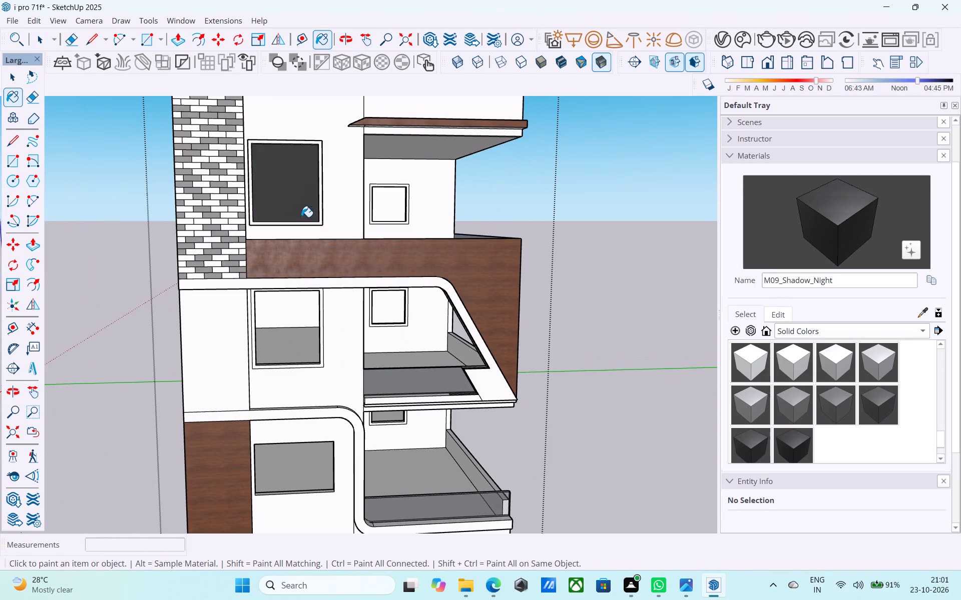
Paint the inner reveal faces around the top floor's front window with M09_Shadow_Night.
{"action": "scroll", "coordinate": [301, 217], "scroll_direction": "down", "scroll_amount": 3}
{"action": "middle_click_drag", "start_coordinate": [301, 217], "coordinate": [266, 314]}
{"action": "scroll", "coordinate": [301, 217], "scroll_direction": "down", "scroll_amount": 1}
{"action": "scroll", "coordinate": [246, 299], "scroll_direction": "up", "scroll_amount": 8}
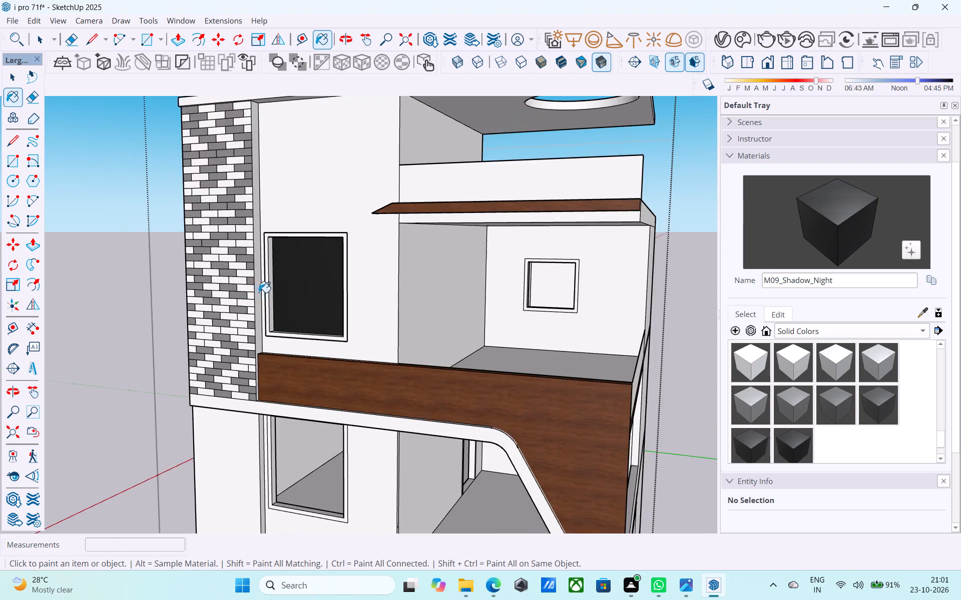
{"action": "scroll", "coordinate": [259, 292], "scroll_direction": "up", "scroll_amount": 7}
{"action": "left_click", "coordinate": [277, 283]}
{"action": "middle_click_drag", "start_coordinate": [341, 267], "coordinate": [268, 285], "text": "shift"}
{"action": "scroll", "coordinate": [341, 267], "scroll_direction": "up", "scroll_amount": 1, "text": "shift"}
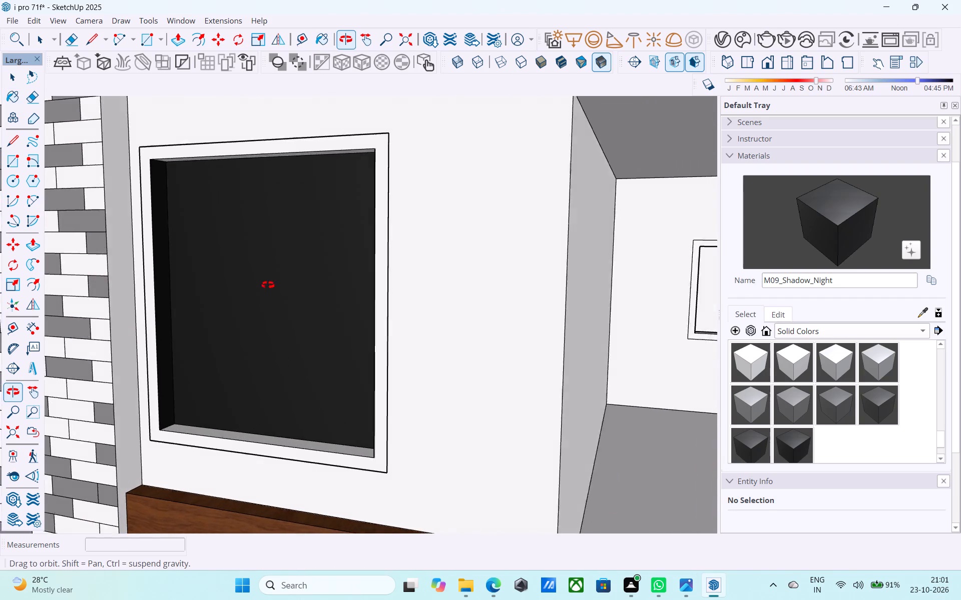
{"action": "middle_click_drag", "start_coordinate": [268, 285], "coordinate": [522, 288], "text": "shift"}
{"action": "left_click", "coordinate": [370, 253]}
{"action": "middle_click_drag", "start_coordinate": [370, 253], "coordinate": [443, 351], "text": "shift"}
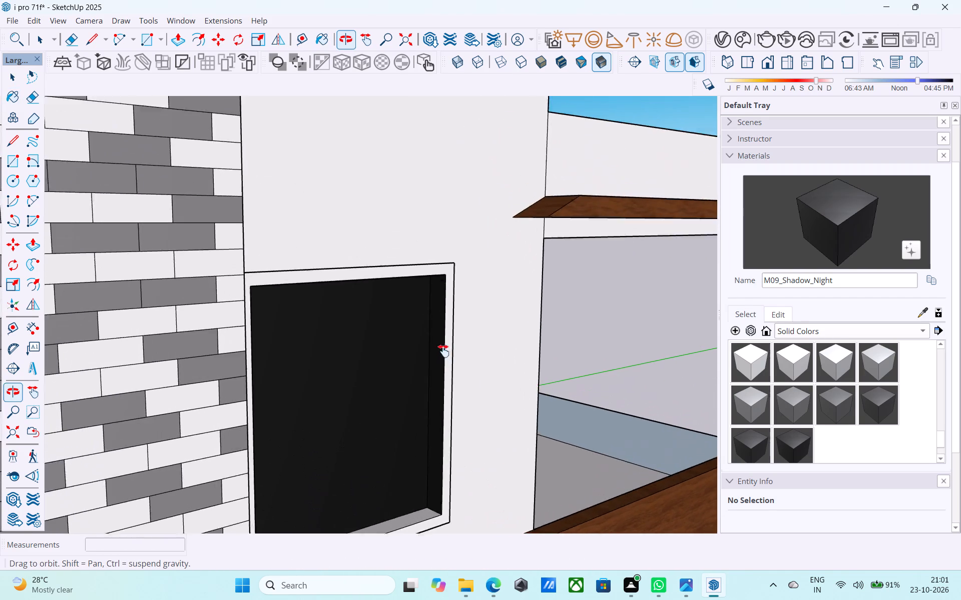
{"action": "middle_click_drag", "start_coordinate": [443, 351], "coordinate": [377, 211], "text": "shift"}
{"action": "scroll", "coordinate": [378, 280], "scroll_direction": "up", "scroll_amount": 3}
{"action": "left_click", "coordinate": [371, 295]}
{"action": "scroll", "coordinate": [371, 294], "scroll_direction": "up", "scroll_amount": 1}
{"action": "scroll", "coordinate": [371, 291], "scroll_direction": "down", "scroll_amount": 5}
{"action": "middle_click_drag", "start_coordinate": [390, 331], "coordinate": [335, 398]}
{"action": "scroll", "coordinate": [343, 416], "scroll_direction": "up", "scroll_amount": 5}
{"action": "left_click", "coordinate": [330, 396]}
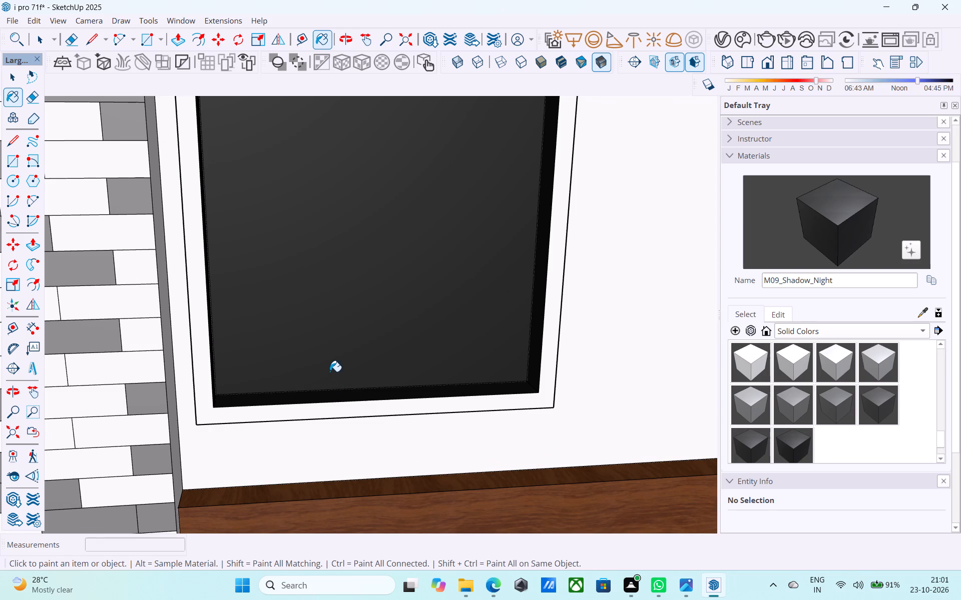
{"action": "scroll", "coordinate": [348, 301], "scroll_direction": "down", "scroll_amount": 10}
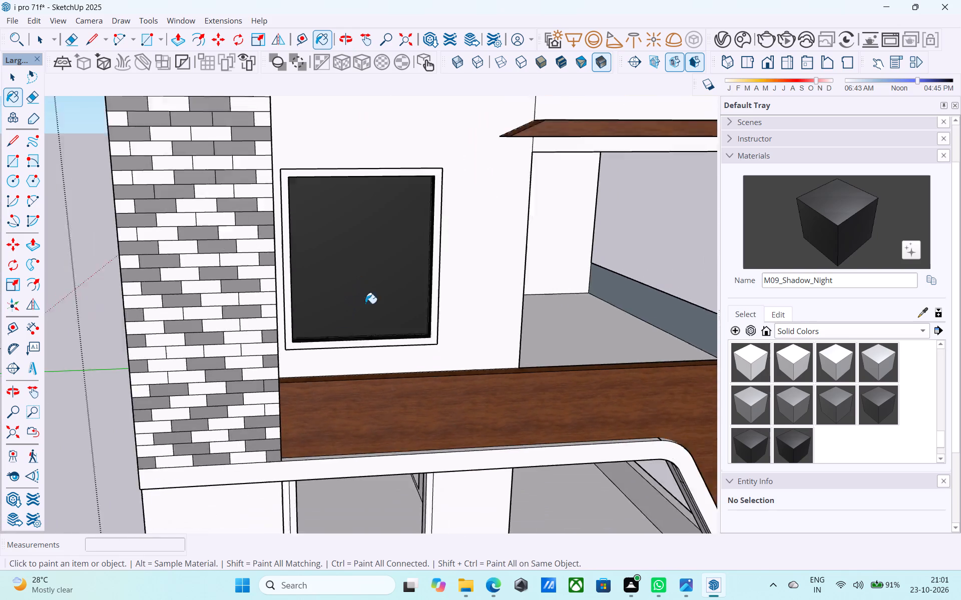
Draw a 5' 6" by 4' 9" rectangle between opposite inner corners of the second floor's front window, filling the opening.
{"action": "scroll", "coordinate": [365, 303], "scroll_direction": "down", "scroll_amount": 2}
{"action": "middle_click_drag", "start_coordinate": [380, 396], "coordinate": [315, 226]}
{"action": "middle_click_drag", "start_coordinate": [381, 285], "coordinate": [306, 253], "text": "shift"}
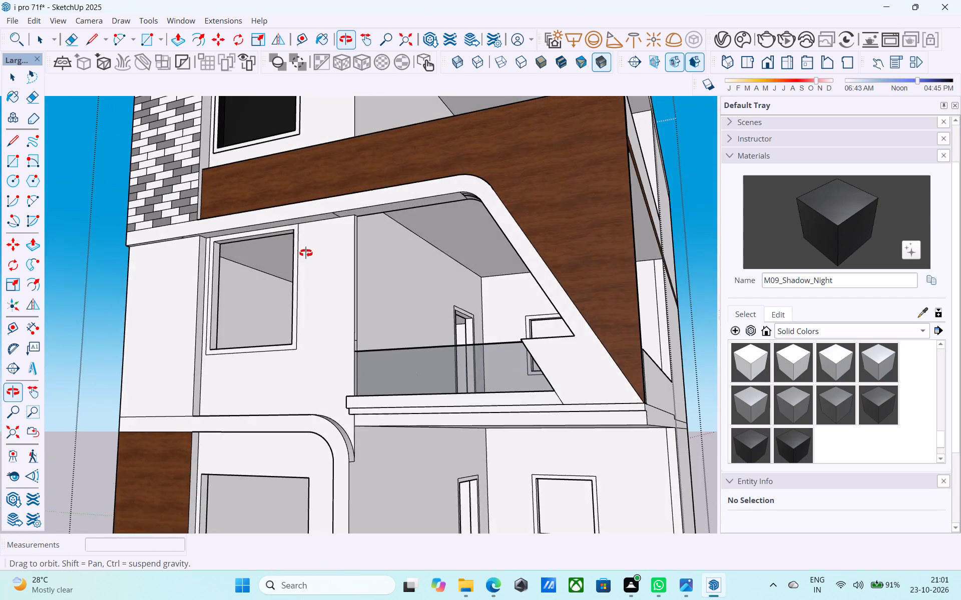
{"action": "middle_click_drag", "start_coordinate": [306, 253], "coordinate": [304, 253], "text": "shift"}
{"action": "middle_click_drag", "start_coordinate": [241, 253], "coordinate": [280, 286], "text": "shift"}
{"action": "key", "text": "r"}
{"action": "scroll", "coordinate": [247, 277], "scroll_direction": "up", "scroll_amount": 10}
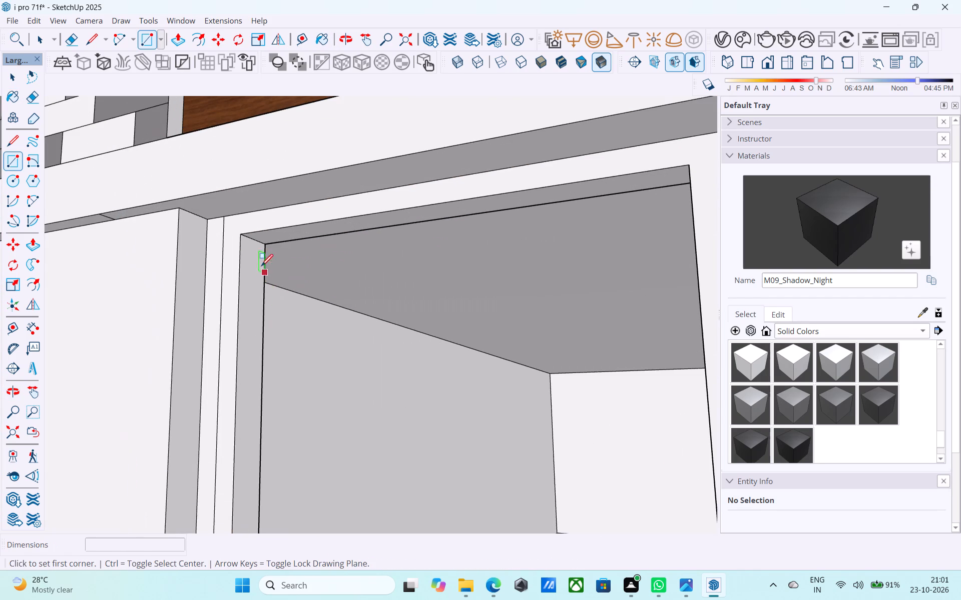
{"action": "left_click", "coordinate": [270, 246]}
{"action": "scroll", "coordinate": [275, 258], "scroll_direction": "down", "scroll_amount": 10}
{"action": "scroll", "coordinate": [433, 405], "scroll_direction": "down", "scroll_amount": 1}
{"action": "middle_click_drag", "start_coordinate": [433, 405], "coordinate": [374, 315]}
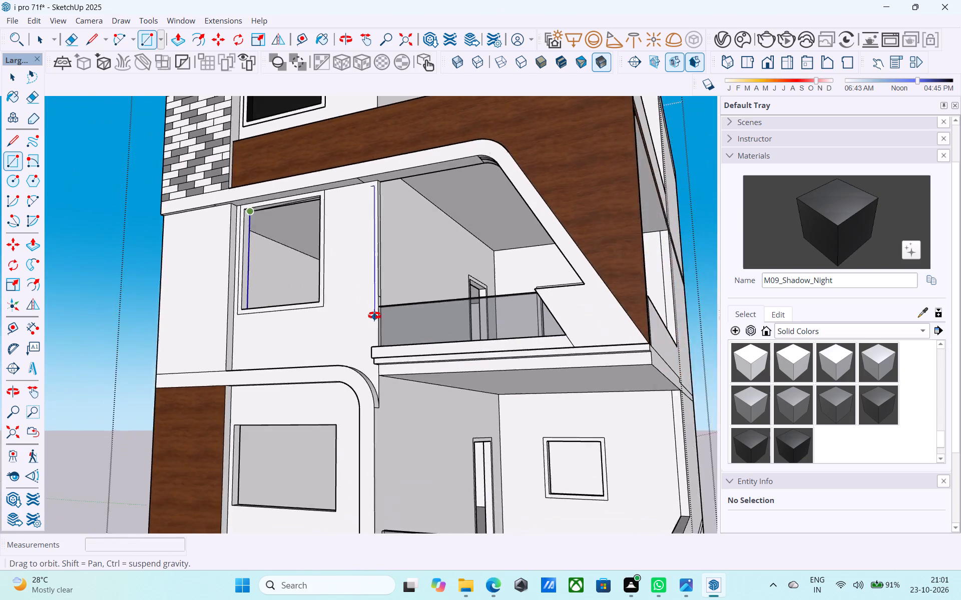
{"action": "middle_click_drag", "start_coordinate": [374, 315], "coordinate": [580, 450]}
{"action": "scroll", "coordinate": [580, 450], "scroll_direction": "up", "scroll_amount": 7}
{"action": "left_click", "coordinate": [532, 428]}
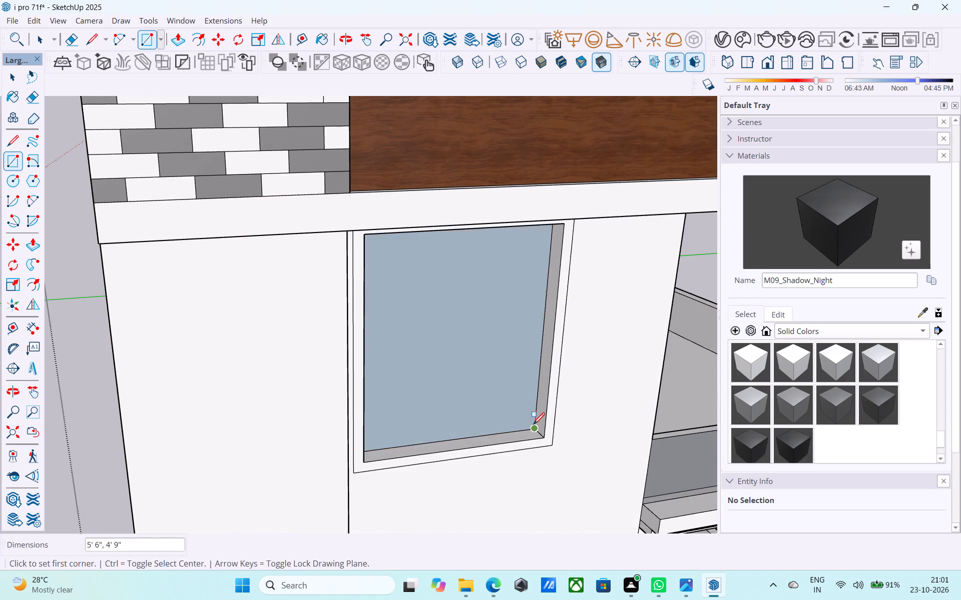
Draw a rectangle between opposite inner corners of the first floor's front window beside the wood cladding, filling the opening.
{"action": "scroll", "coordinate": [533, 425], "scroll_direction": "down", "scroll_amount": 6}
{"action": "middle_click_drag", "start_coordinate": [529, 441], "coordinate": [388, 162]}
{"action": "middle_click_drag", "start_coordinate": [398, 320], "coordinate": [618, 436]}
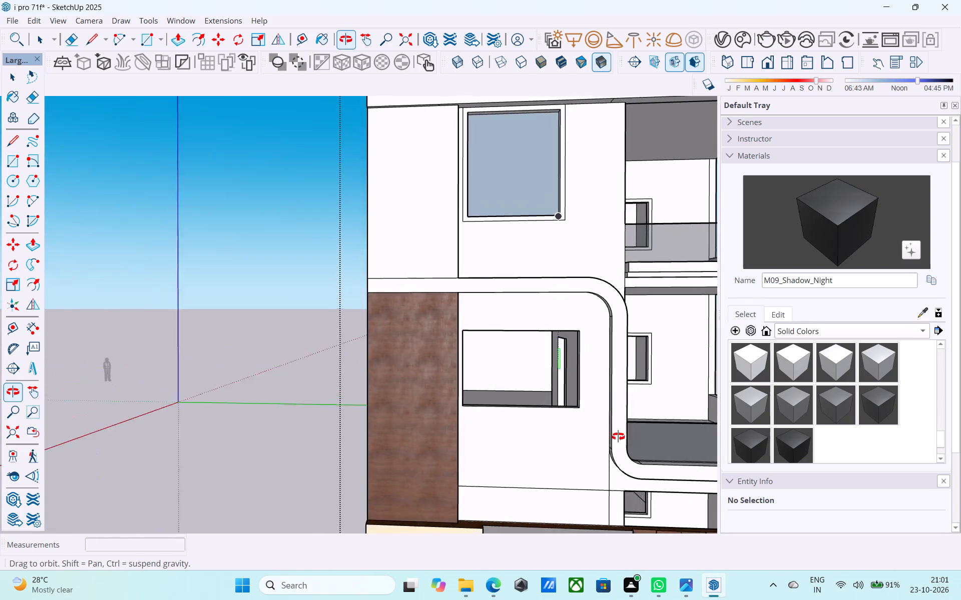
{"action": "middle_click_drag", "start_coordinate": [618, 436], "coordinate": [483, 366]}
{"action": "scroll", "coordinate": [488, 364], "scroll_direction": "up", "scroll_amount": 10}
{"action": "left_click", "coordinate": [478, 310]}
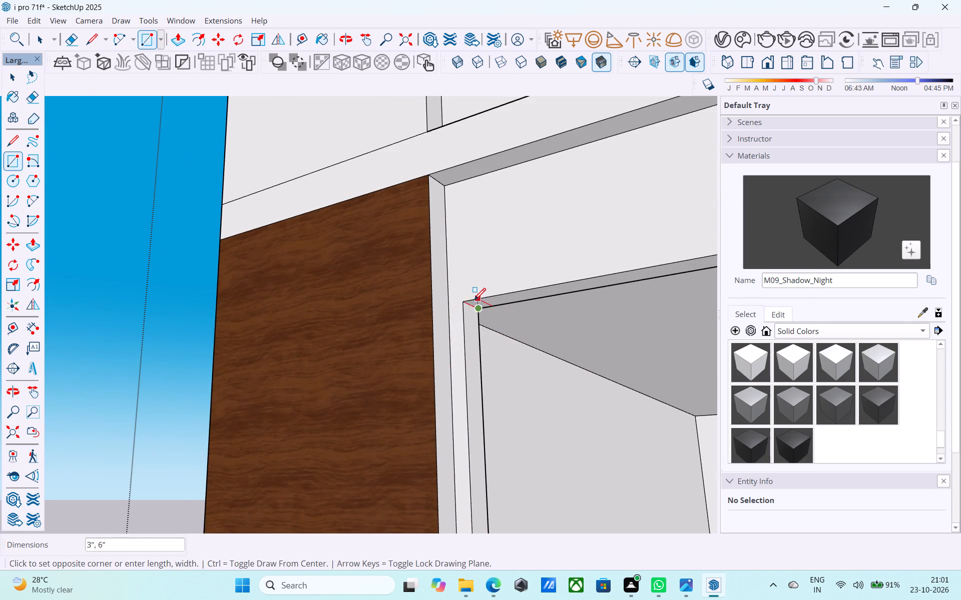
{"action": "scroll", "coordinate": [474, 301], "scroll_direction": "down", "scroll_amount": 9}
{"action": "middle_click_drag", "start_coordinate": [550, 356], "coordinate": [728, 483]}
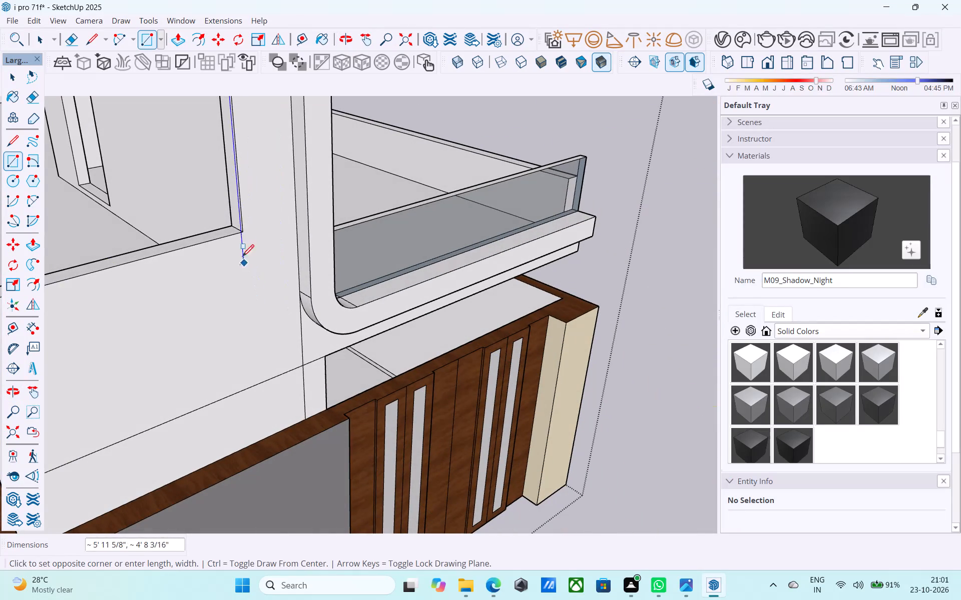
{"action": "left_click", "coordinate": [229, 225]}
Paint the first floor front window's filling face and its side reveal nearest the balcony with M09_Shadow_Night.
{"action": "scroll", "coordinate": [251, 227], "scroll_direction": "down", "scroll_amount": 5}
{"action": "middle_click_drag", "start_coordinate": [320, 258], "coordinate": [442, 303], "text": "shift"}
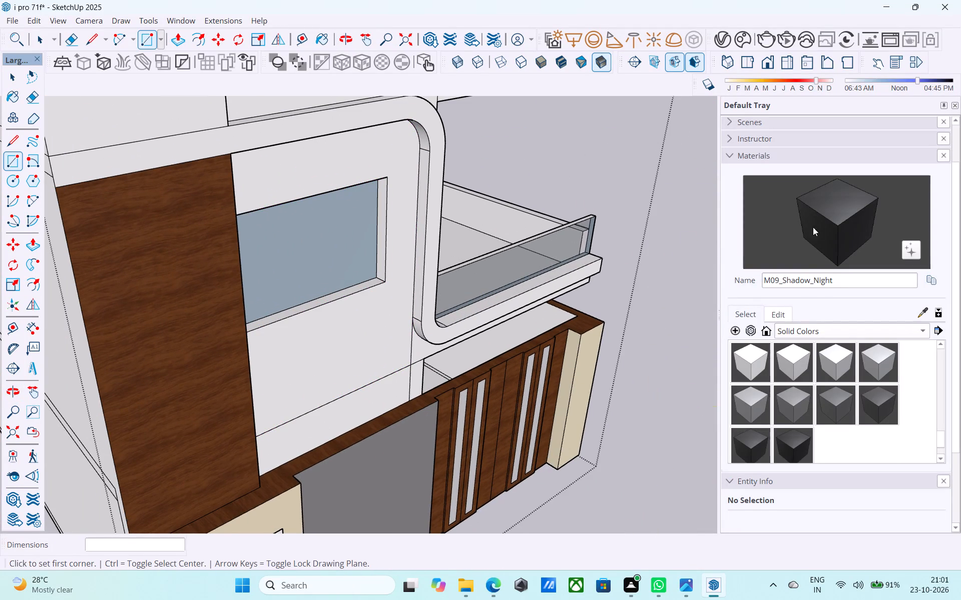
{"action": "left_click", "coordinate": [830, 220]}
{"action": "left_click", "coordinate": [379, 251]}
{"action": "left_click", "coordinate": [345, 242]}
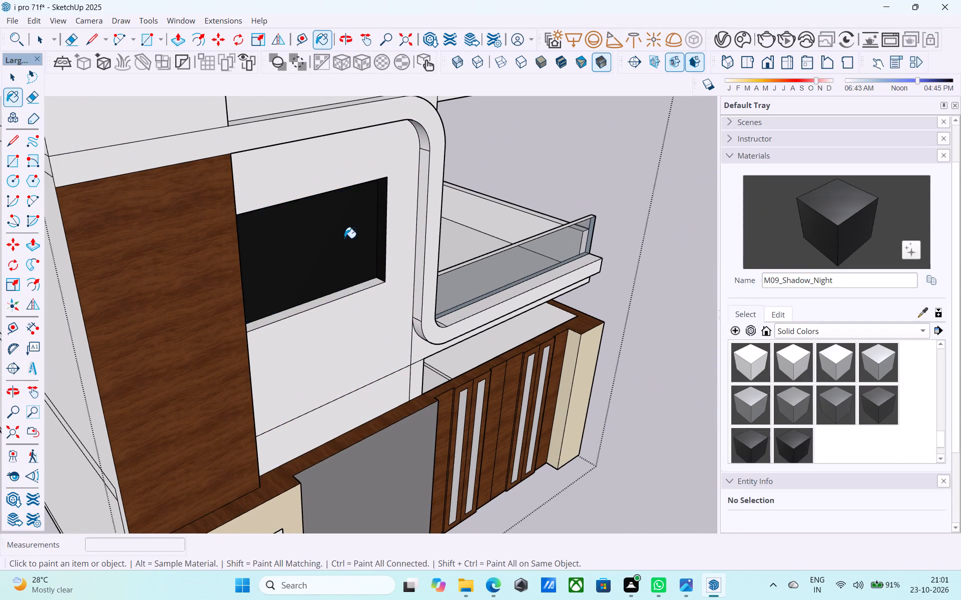
Paint the second floor front window's filling face and its surrounding reveal faces with M09_Shadow_Night.
{"action": "scroll", "coordinate": [344, 238], "scroll_direction": "down", "scroll_amount": 5}
{"action": "middle_click_drag", "start_coordinate": [344, 238], "coordinate": [408, 364], "text": "shift"}
{"action": "left_click", "coordinate": [377, 216]}
{"action": "scroll", "coordinate": [417, 202], "scroll_direction": "up", "scroll_amount": 5}
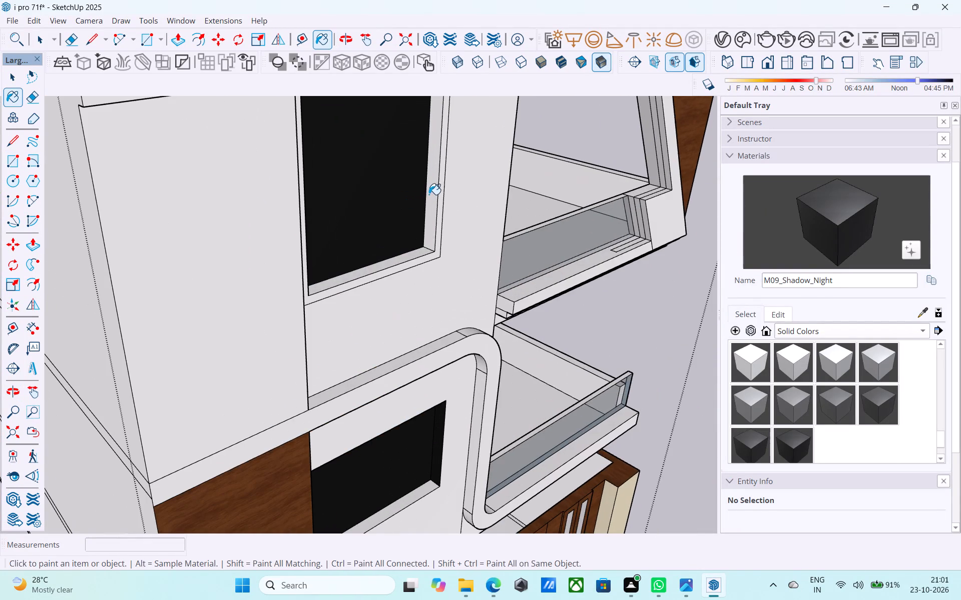
{"action": "left_click", "coordinate": [430, 193]}
{"action": "middle_click_drag", "start_coordinate": [440, 273], "coordinate": [124, 327]}
{"action": "scroll", "coordinate": [268, 241], "scroll_direction": "up", "scroll_amount": 7}
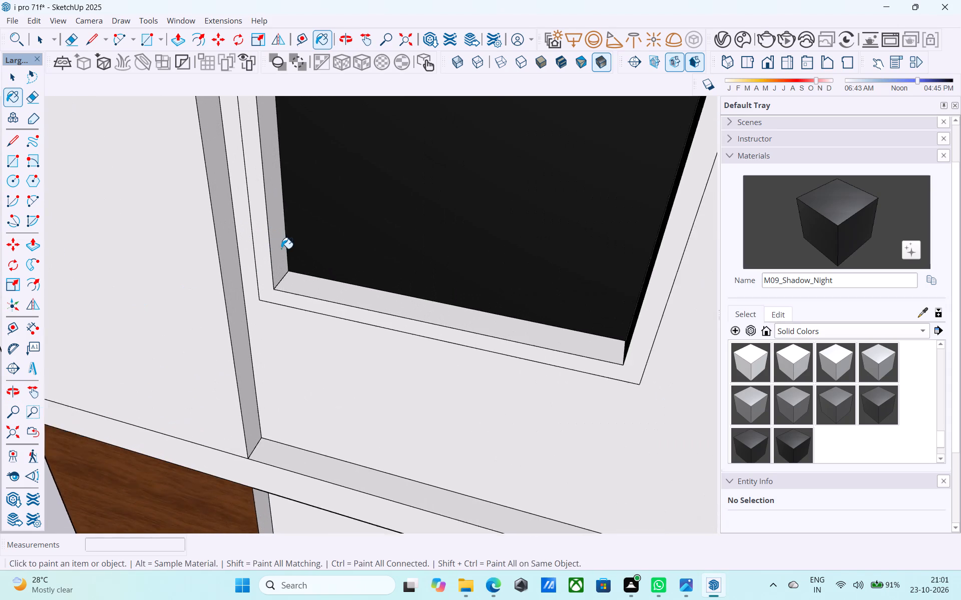
{"action": "scroll", "coordinate": [281, 248], "scroll_direction": "up", "scroll_amount": 2}
{"action": "left_click", "coordinate": [280, 248]}
{"action": "left_click", "coordinate": [308, 285]}
{"action": "scroll", "coordinate": [308, 283], "scroll_direction": "down", "scroll_amount": 13}
{"action": "middle_click_drag", "start_coordinate": [334, 269], "coordinate": [324, 396], "text": "shift"}
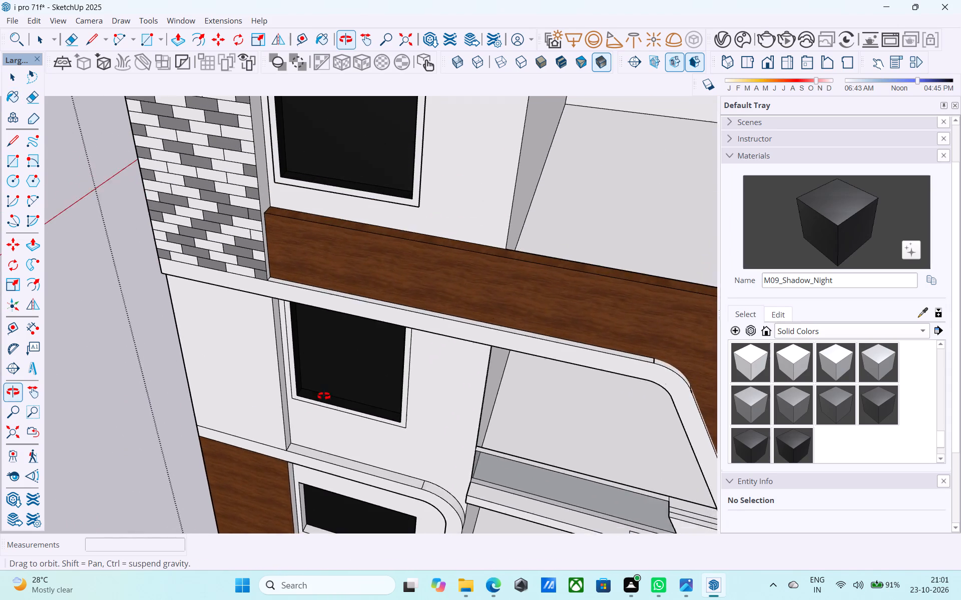
{"action": "middle_click_drag", "start_coordinate": [324, 396], "coordinate": [282, 163], "text": "shift"}
{"action": "scroll", "coordinate": [282, 163], "scroll_direction": "down", "scroll_amount": 1}
{"action": "scroll", "coordinate": [321, 279], "scroll_direction": "up", "scroll_amount": 8}
{"action": "middle_click_drag", "start_coordinate": [353, 290], "coordinate": [638, 269]}
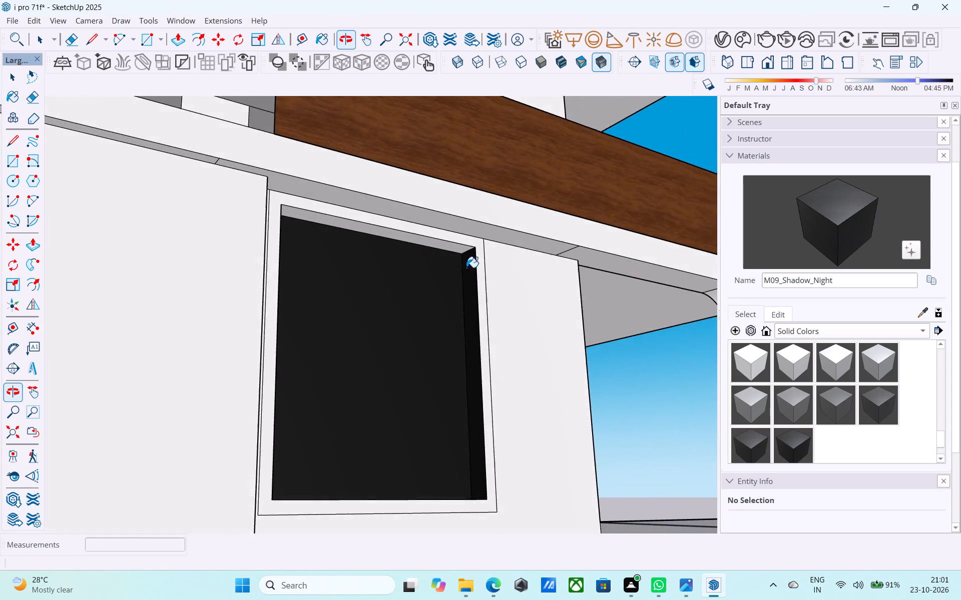
{"action": "scroll", "coordinate": [424, 264], "scroll_direction": "up", "scroll_amount": 3}
{"action": "left_click", "coordinate": [427, 232]}
Draw a 5' 6" by 4' 9" rectangle across the outer edge of the top floor's front window opening for the glass pane.
{"action": "scroll", "coordinate": [427, 219], "scroll_direction": "down", "scroll_amount": 9}
{"action": "middle_click_drag", "start_coordinate": [374, 256], "coordinate": [245, 311]}
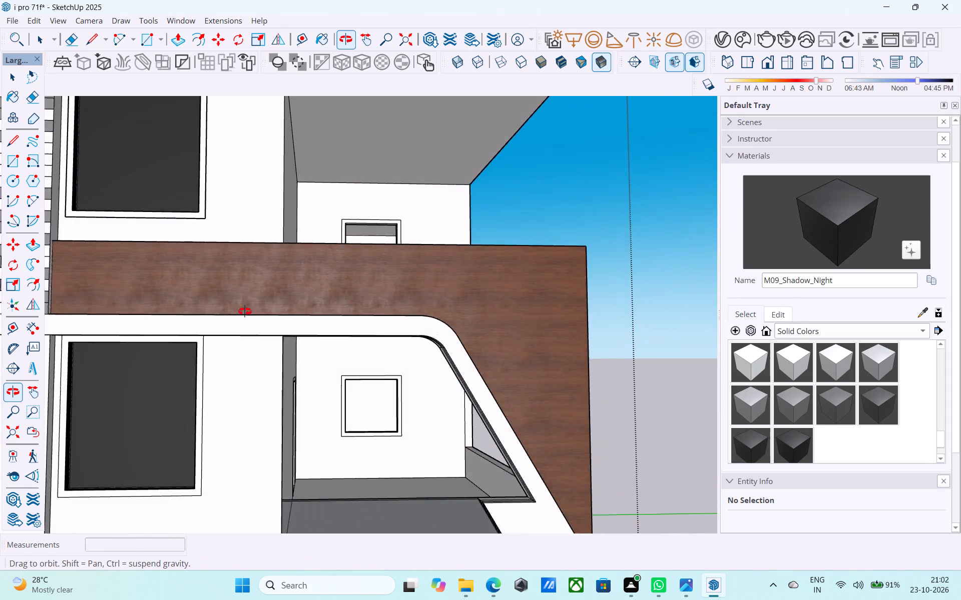
{"action": "middle_click_drag", "start_coordinate": [245, 311], "coordinate": [274, 310]}
{"action": "scroll", "coordinate": [276, 284], "scroll_direction": "down", "scroll_amount": 11}
{"action": "middle_click_drag", "start_coordinate": [251, 320], "coordinate": [360, 254]}
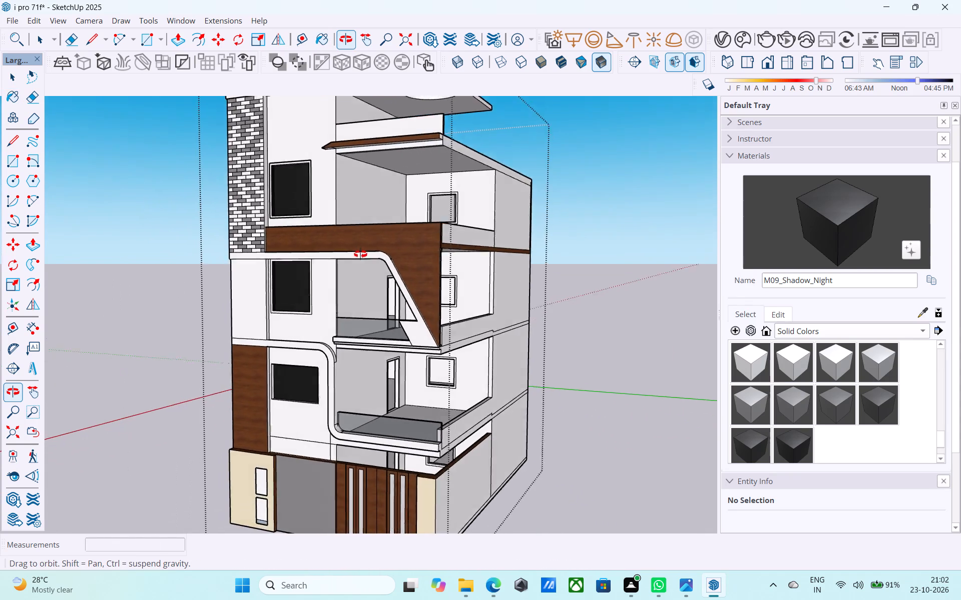
{"action": "middle_click_drag", "start_coordinate": [360, 254], "coordinate": [407, 303]}
{"action": "key", "text": "r"}
{"action": "scroll", "coordinate": [333, 208], "scroll_direction": "up", "scroll_amount": 11}
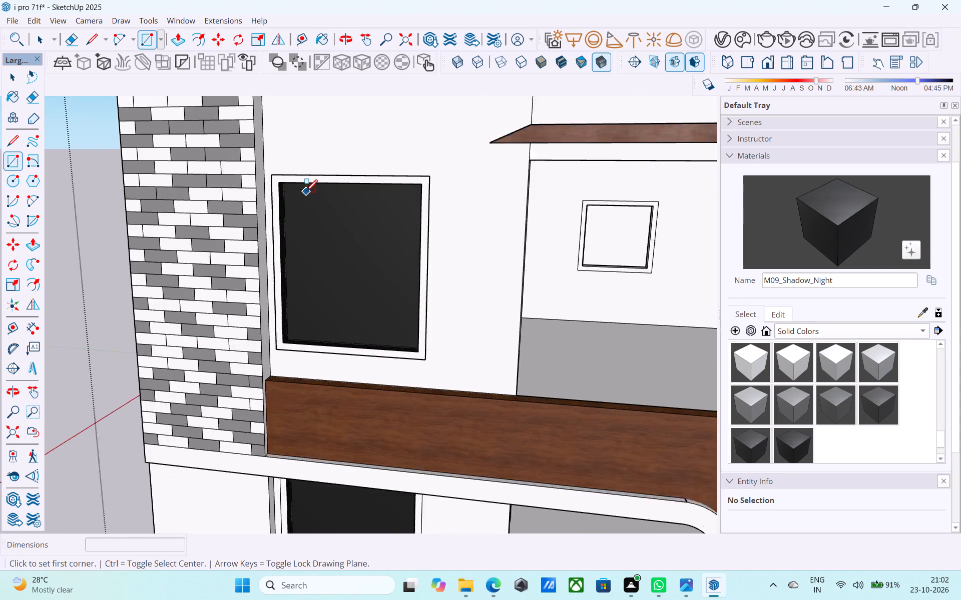
{"action": "scroll", "coordinate": [306, 192], "scroll_direction": "up", "scroll_amount": 1}
{"action": "left_click", "coordinate": [280, 183]}
{"action": "left_click", "coordinate": [431, 368]}
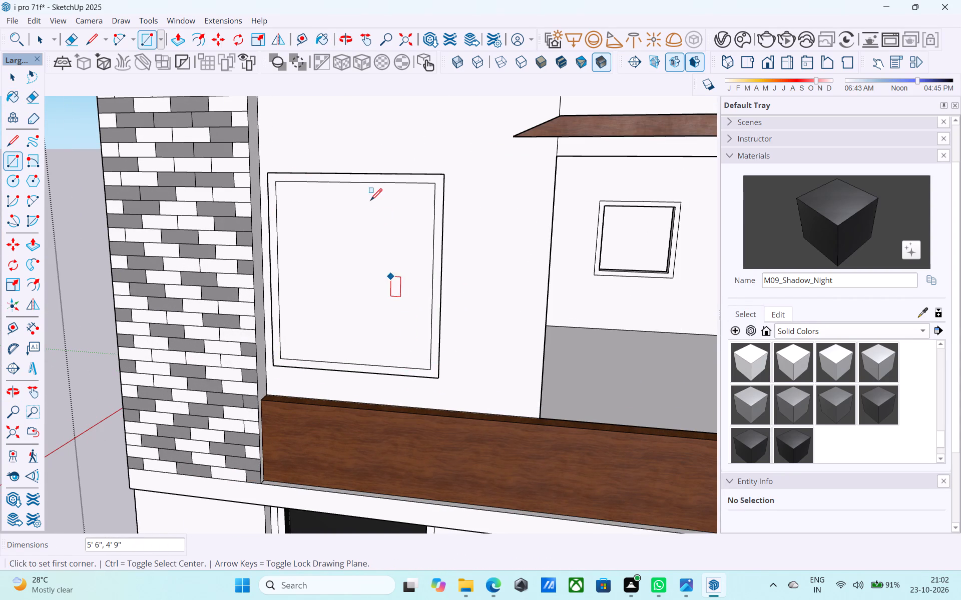
Draw a pane rectangle between opposite outer corners of the second floor's front window opening.
{"action": "scroll", "coordinate": [369, 198], "scroll_direction": "down", "scroll_amount": 7}
{"action": "middle_click_drag", "start_coordinate": [352, 363], "coordinate": [334, 219]}
{"action": "scroll", "coordinate": [329, 219], "scroll_direction": "up", "scroll_amount": 9}
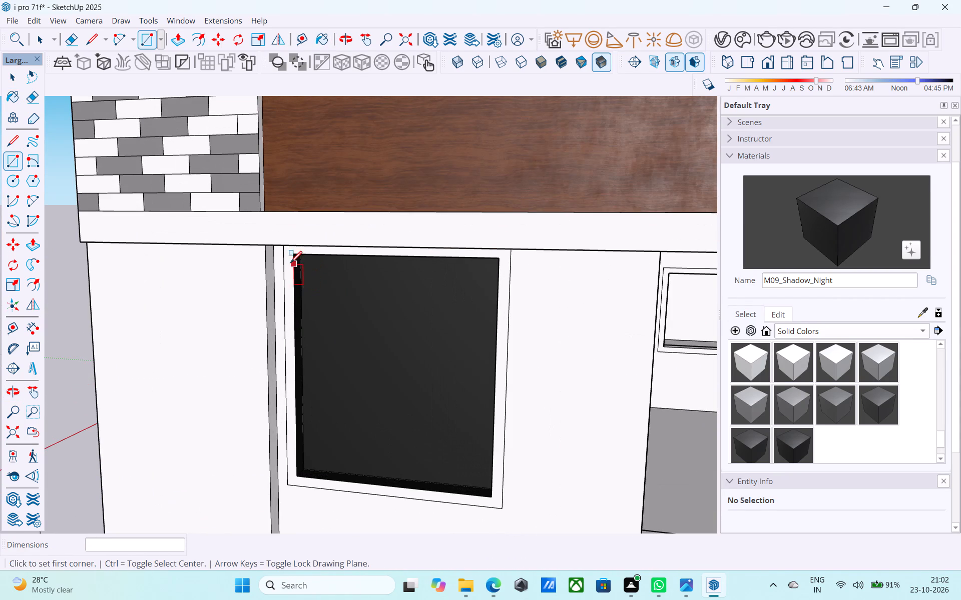
{"action": "left_click", "coordinate": [292, 257]}
{"action": "scroll", "coordinate": [295, 256], "scroll_direction": "down", "scroll_amount": 5}
{"action": "middle_click_drag", "start_coordinate": [357, 329], "coordinate": [344, 229]}
{"action": "scroll", "coordinate": [366, 283], "scroll_direction": "up", "scroll_amount": 5}
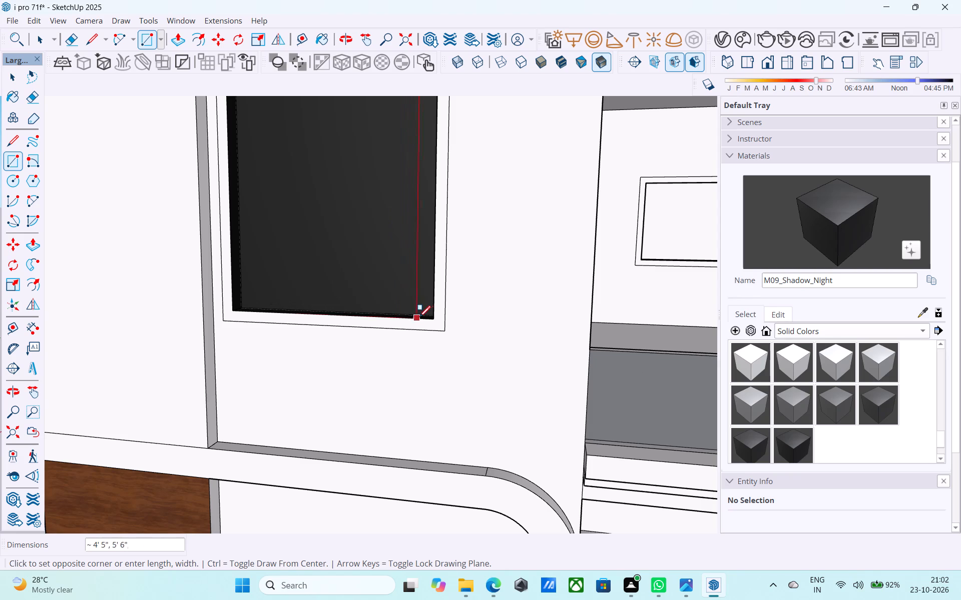
{"action": "left_click", "coordinate": [427, 319]}
Draw a 4' by 6' pane rectangle across the outer corners of the first floor's front window opening.
{"action": "scroll", "coordinate": [348, 170], "scroll_direction": "down", "scroll_amount": 7}
{"action": "middle_click_drag", "start_coordinate": [347, 287], "coordinate": [339, 163], "text": "shift"}
{"action": "scroll", "coordinate": [289, 244], "scroll_direction": "up", "scroll_amount": 6}
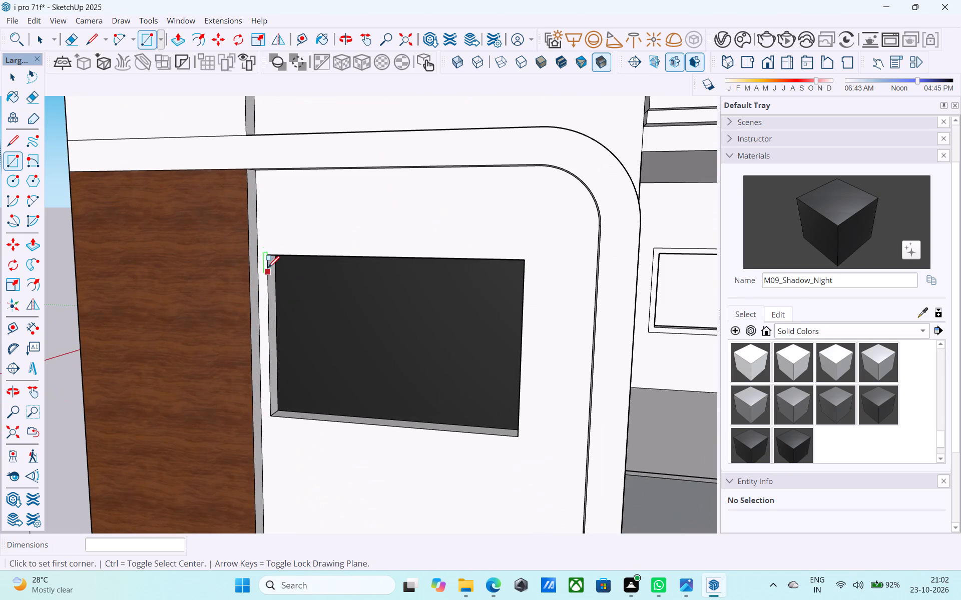
{"action": "left_click", "coordinate": [270, 258]}
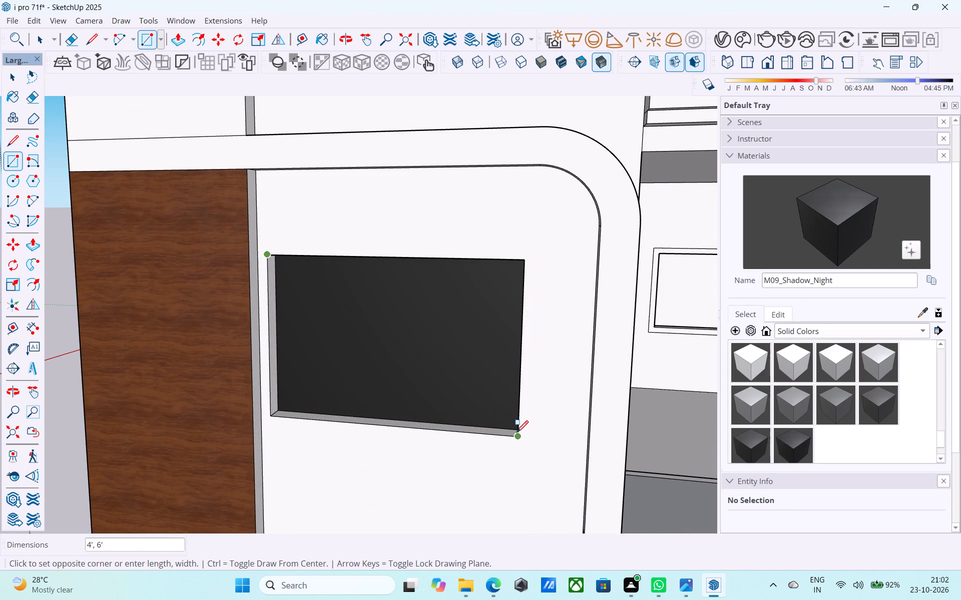
{"action": "left_click", "coordinate": [517, 433]}
Paint the new panes of all three front windows with Glass_Basic_01 from the Glass material collection.
{"action": "left_click", "coordinate": [803, 336]}
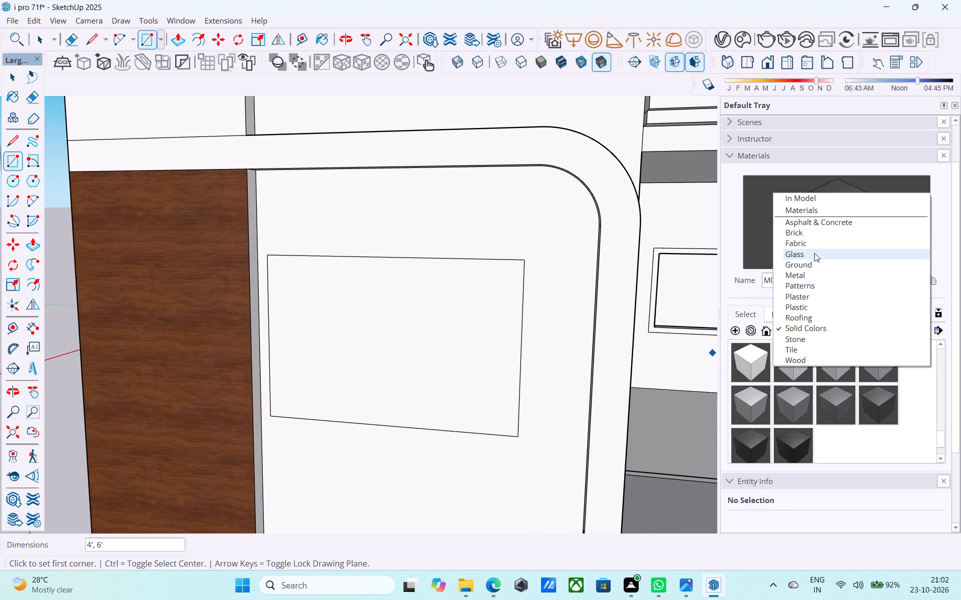
{"action": "left_click", "coordinate": [814, 243]}
{"action": "left_click", "coordinate": [816, 246]}
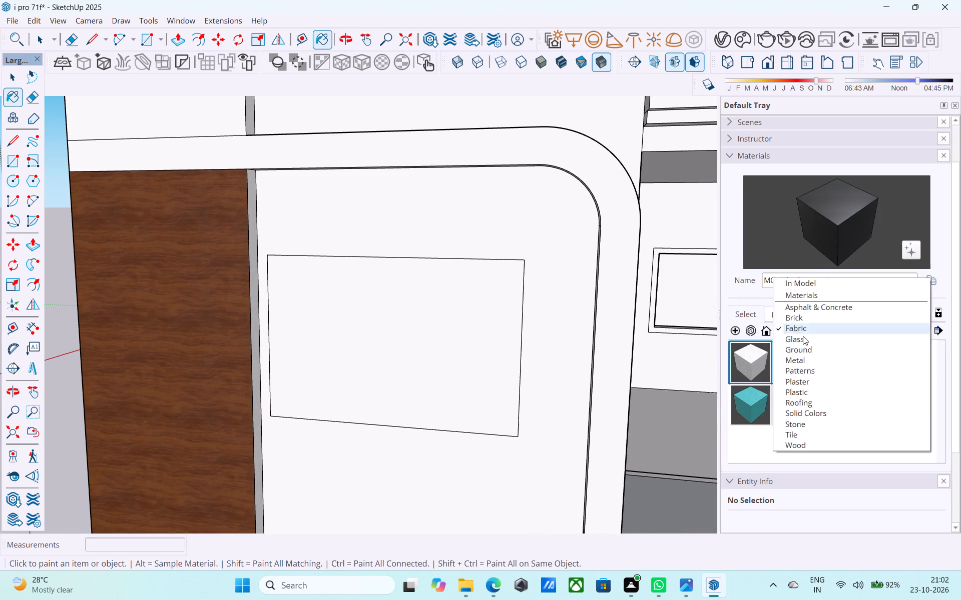
{"action": "left_click", "coordinate": [803, 336]}
{"action": "left_click", "coordinate": [805, 336]}
{"action": "left_click", "coordinate": [758, 363]}
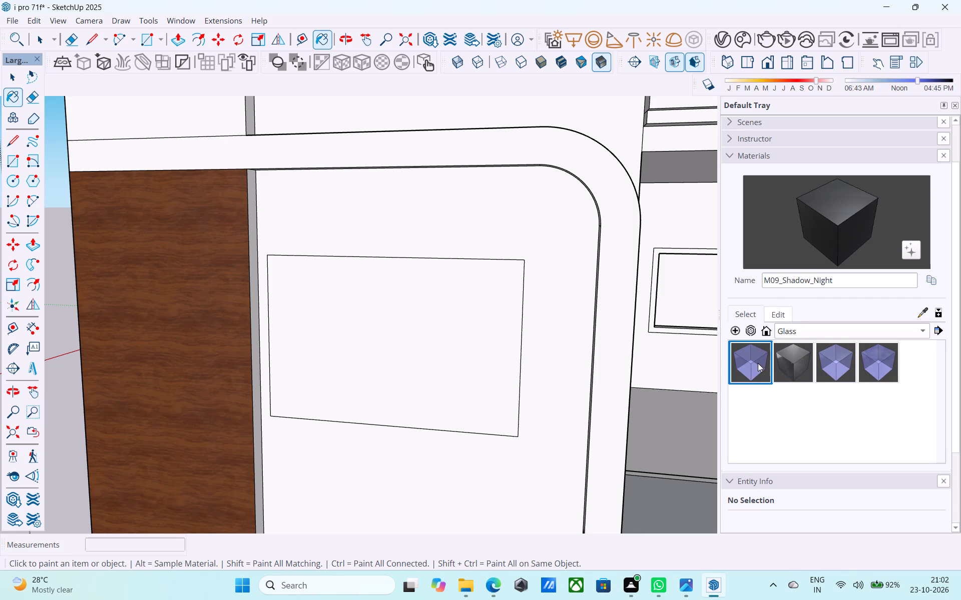
{"action": "left_click", "coordinate": [295, 353]}
{"action": "scroll", "coordinate": [332, 298], "scroll_direction": "down", "scroll_amount": 6}
{"action": "middle_click_drag", "start_coordinate": [325, 254], "coordinate": [331, 444]}
{"action": "left_click_drag", "start_coordinate": [345, 302], "coordinate": [345, 289]}
{"action": "scroll", "coordinate": [345, 206], "scroll_direction": "down", "scroll_amount": 4}
{"action": "middle_click_drag", "start_coordinate": [341, 222], "coordinate": [355, 464], "text": "shift"}
{"action": "left_click", "coordinate": [393, 296]}
Edit the Glass_Basic_01 material and darken its color with the brightness setting.
{"action": "middle_click_drag", "start_coordinate": [389, 293], "coordinate": [359, 201]}
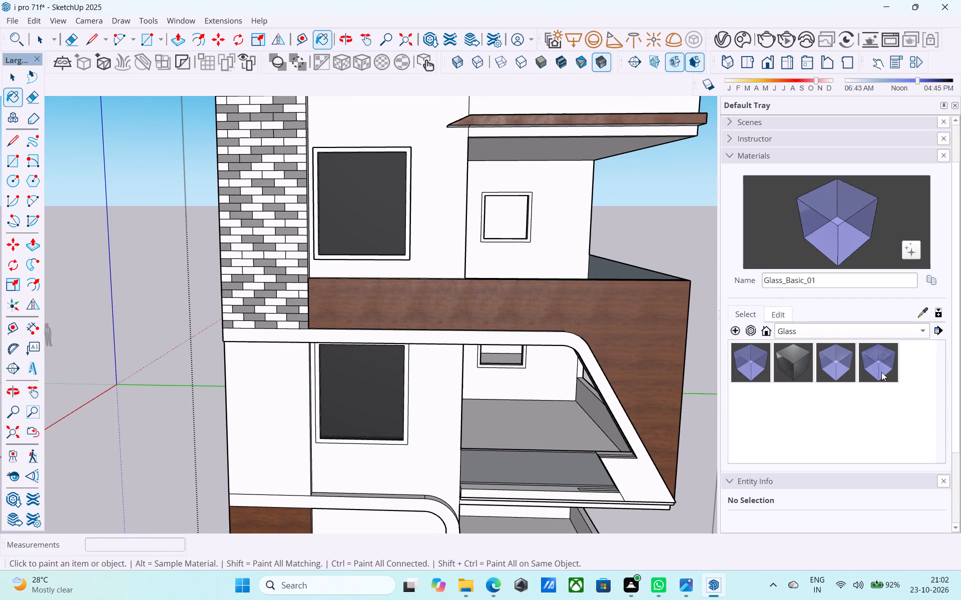
{"action": "left_click", "coordinate": [773, 313]}
{"action": "left_click_drag", "start_coordinate": [795, 375], "coordinate": [802, 429]}
{"action": "scroll", "coordinate": [510, 357], "scroll_direction": "down", "scroll_amount": 6}
{"action": "middle_click_drag", "start_coordinate": [498, 356], "coordinate": [399, 326]}
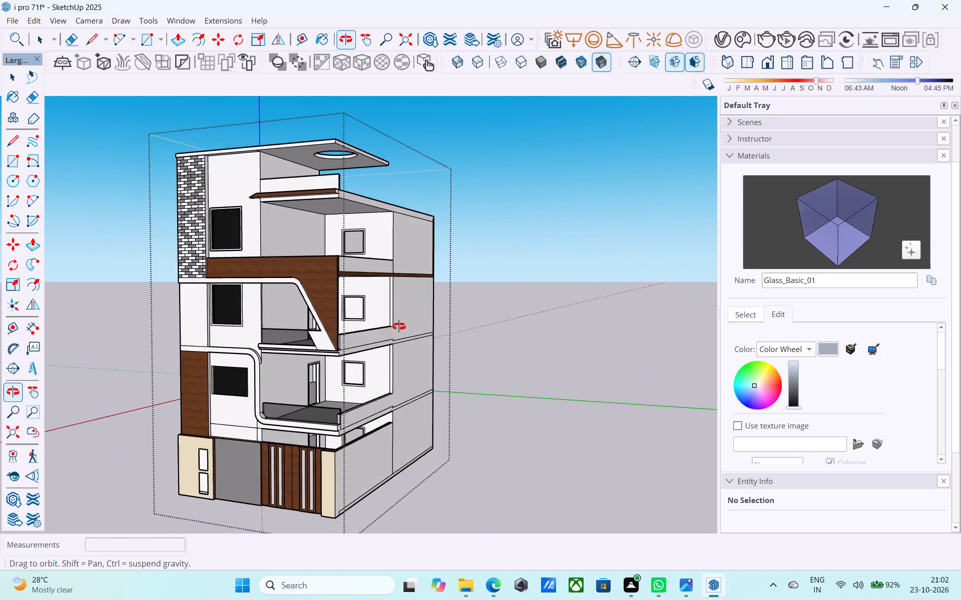
{"action": "middle_click_drag", "start_coordinate": [399, 326], "coordinate": [440, 336]}
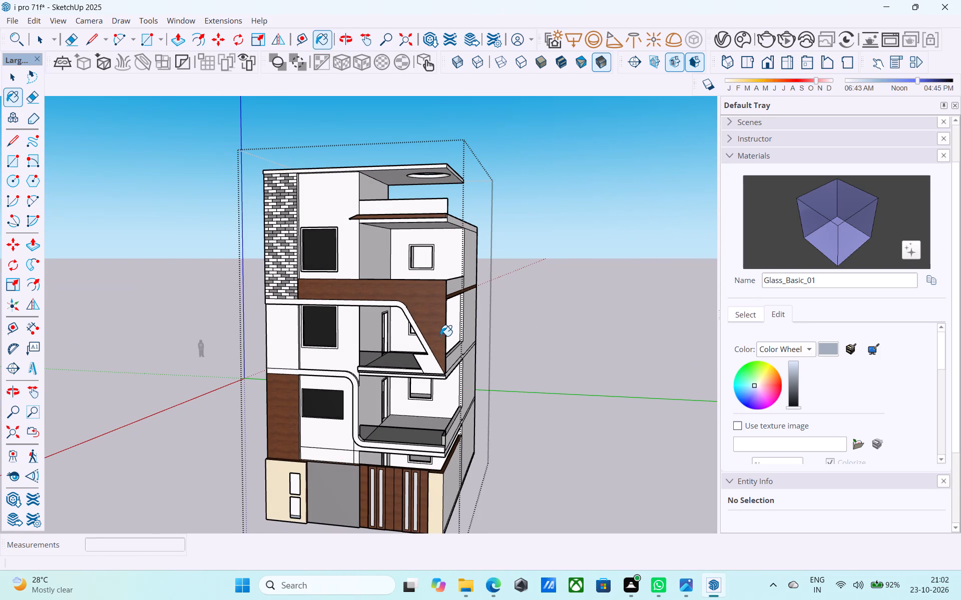
{"action": "left_click_drag", "start_coordinate": [797, 404], "coordinate": [794, 387]}
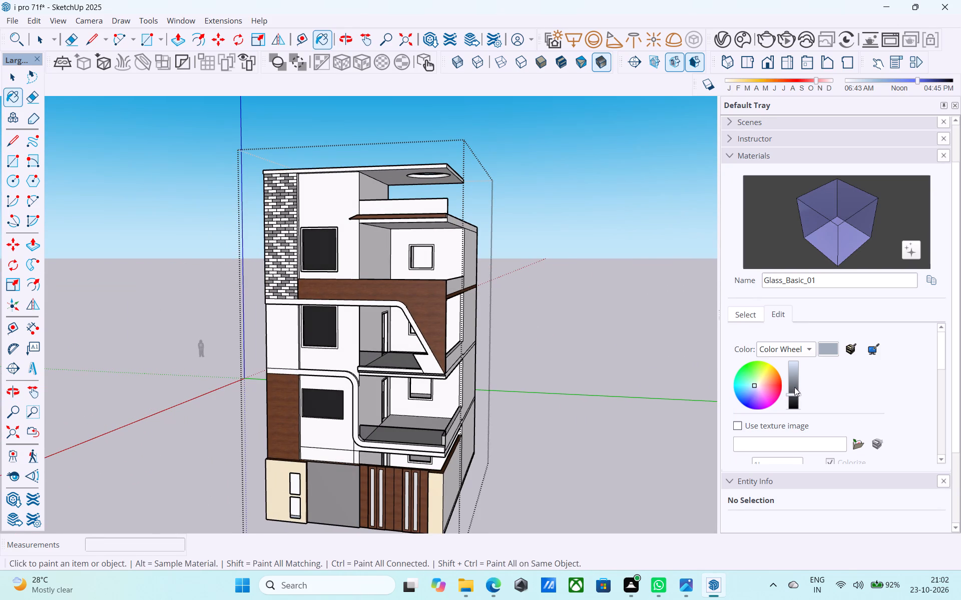
Lighten the Glass_Basic_01 material's color slightly with the brightness setting and save the model.
{"action": "left_click_drag", "start_coordinate": [794, 387], "coordinate": [793, 381]}
{"action": "key", "text": "ctrl+s"}
{"action": "key", "text": "space"}
Paint the second floor's front window frame with Wood_Veneer_15_1K from the Wood material collection.
{"action": "middle_click_drag", "start_coordinate": [429, 316], "coordinate": [444, 316]}
{"action": "left_click", "coordinate": [742, 318]}
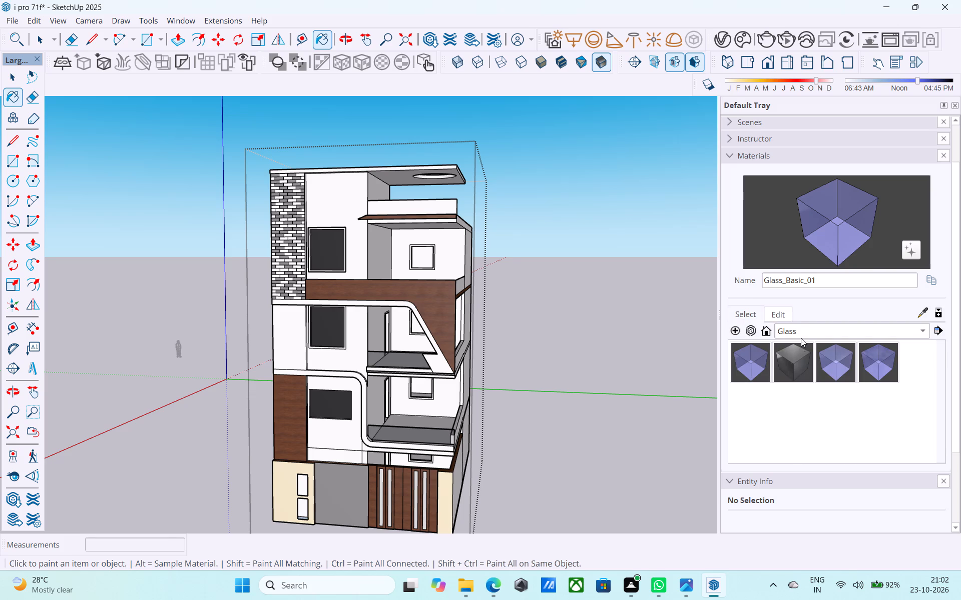
{"action": "left_click", "coordinate": [801, 331]}
{"action": "left_click", "coordinate": [809, 434]}
{"action": "left_click", "coordinate": [794, 407]}
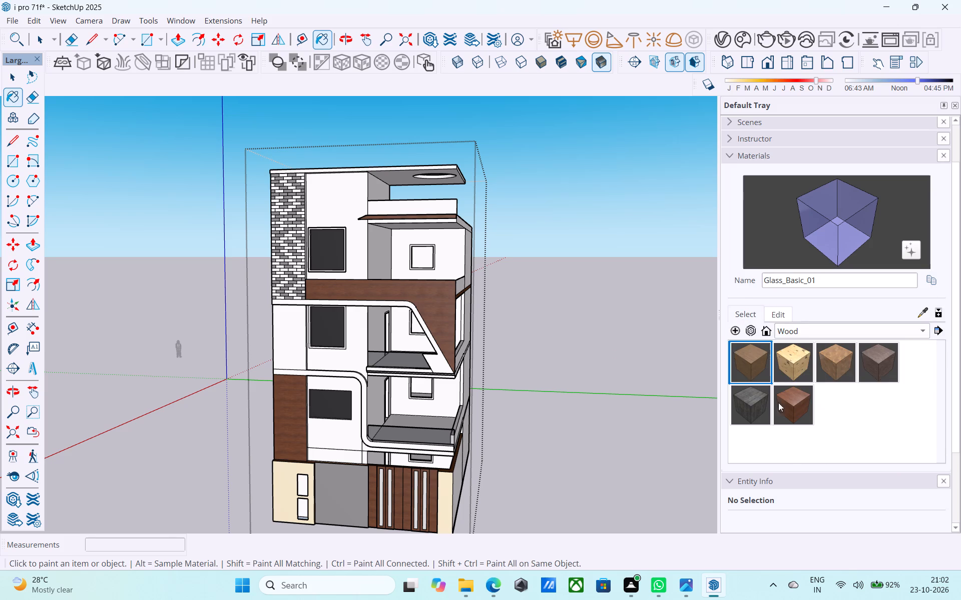
{"action": "scroll", "coordinate": [320, 233], "scroll_direction": "up", "scroll_amount": 17}
{"action": "left_click", "coordinate": [296, 216]}
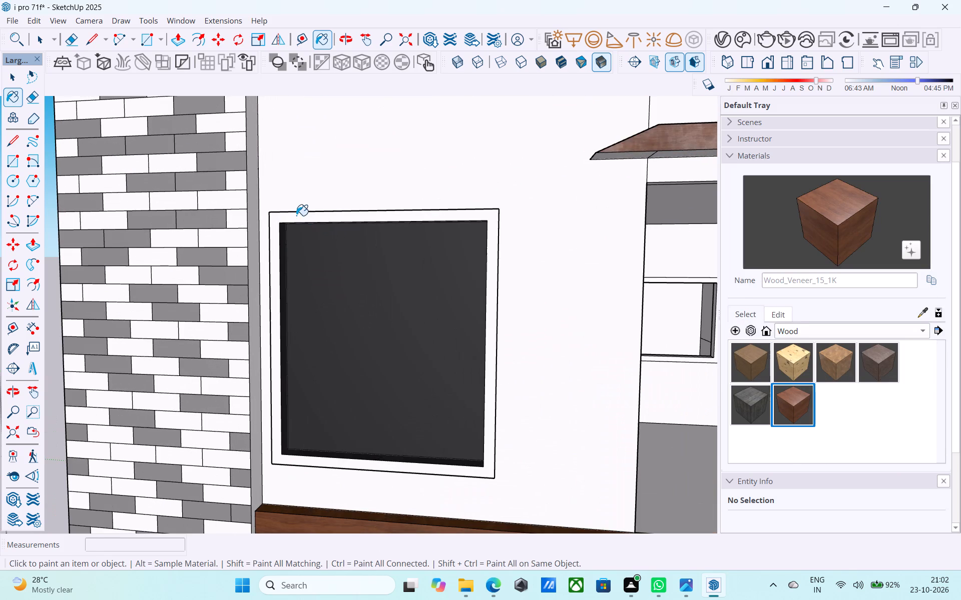
{"action": "key", "text": "ctrl+z"}
{"action": "scroll", "coordinate": [300, 200], "scroll_direction": "down", "scroll_amount": 4}
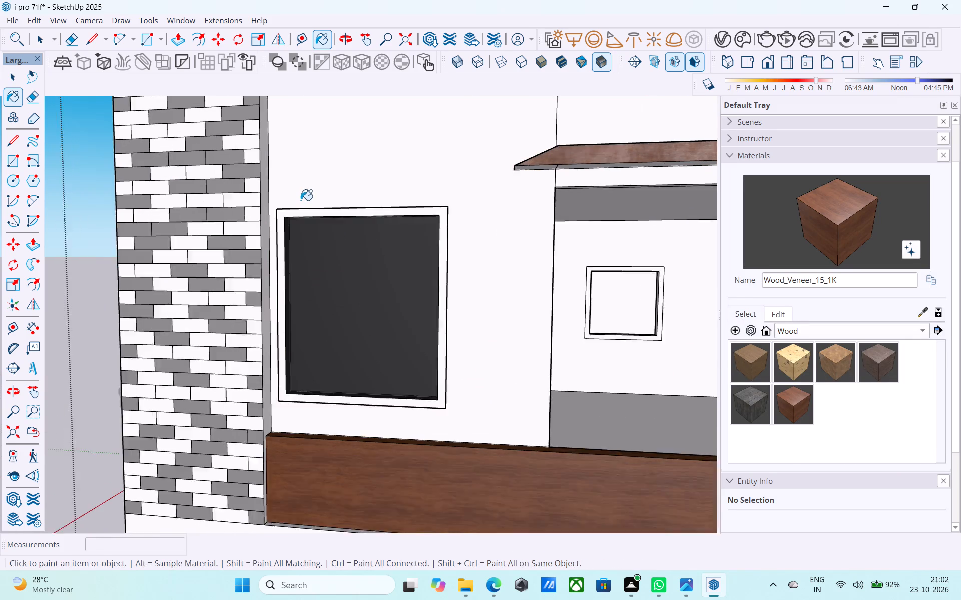
{"action": "scroll", "coordinate": [301, 200], "scroll_direction": "down", "scroll_amount": 8}
{"action": "scroll", "coordinate": [363, 342], "scroll_direction": "up", "scroll_amount": 9}
{"action": "left_click", "coordinate": [356, 389]}
{"action": "scroll", "coordinate": [346, 265], "scroll_direction": "down", "scroll_amount": 9}
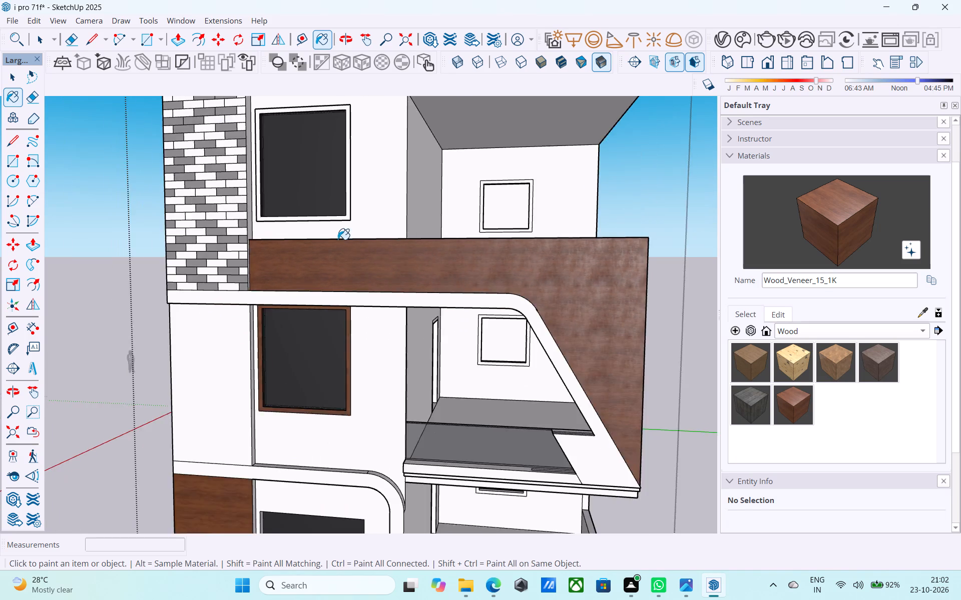
{"action": "scroll", "coordinate": [338, 239], "scroll_direction": "down", "scroll_amount": 3}
{"action": "scroll", "coordinate": [351, 445], "scroll_direction": "up", "scroll_amount": 5}
{"action": "key", "text": "space"}
Draw a 5' by 3" rectangle along the top strip of the third floor's front window frame.
{"action": "scroll", "coordinate": [286, 386], "scroll_direction": "down", "scroll_amount": 6}
{"action": "middle_click_drag", "start_coordinate": [295, 376], "coordinate": [327, 400]}
{"action": "scroll", "coordinate": [326, 334], "scroll_direction": "down", "scroll_amount": 6}
{"action": "scroll", "coordinate": [427, 291], "scroll_direction": "up", "scroll_amount": 5}
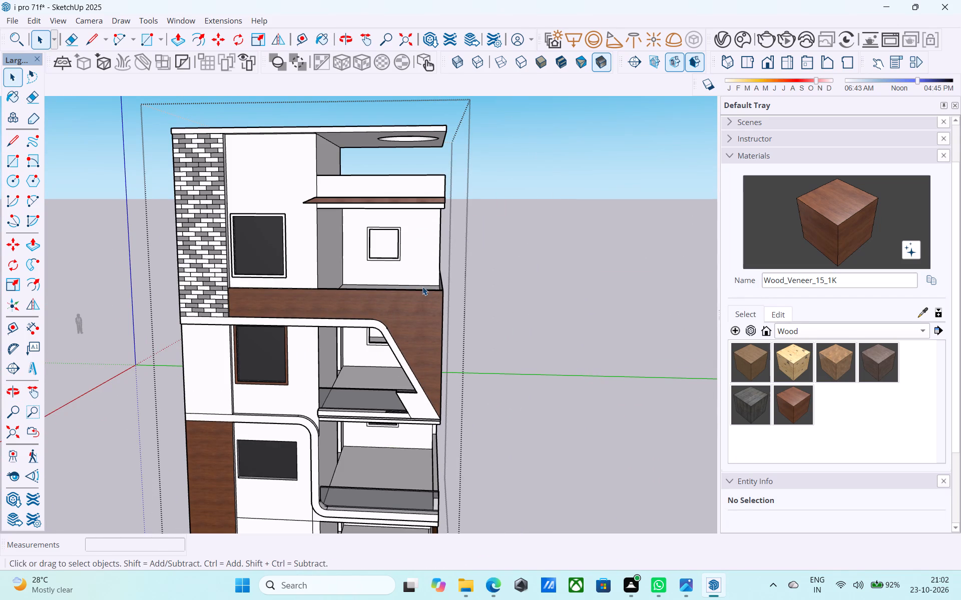
{"action": "scroll", "coordinate": [411, 277], "scroll_direction": "down", "scroll_amount": 7}
{"action": "middle_click_drag", "start_coordinate": [330, 302], "coordinate": [363, 246]}
{"action": "scroll", "coordinate": [359, 242], "scroll_direction": "up", "scroll_amount": 18}
{"action": "scroll", "coordinate": [278, 231], "scroll_direction": "up", "scroll_amount": 1}
{"action": "middle_click_drag", "start_coordinate": [270, 233], "coordinate": [265, 235]}
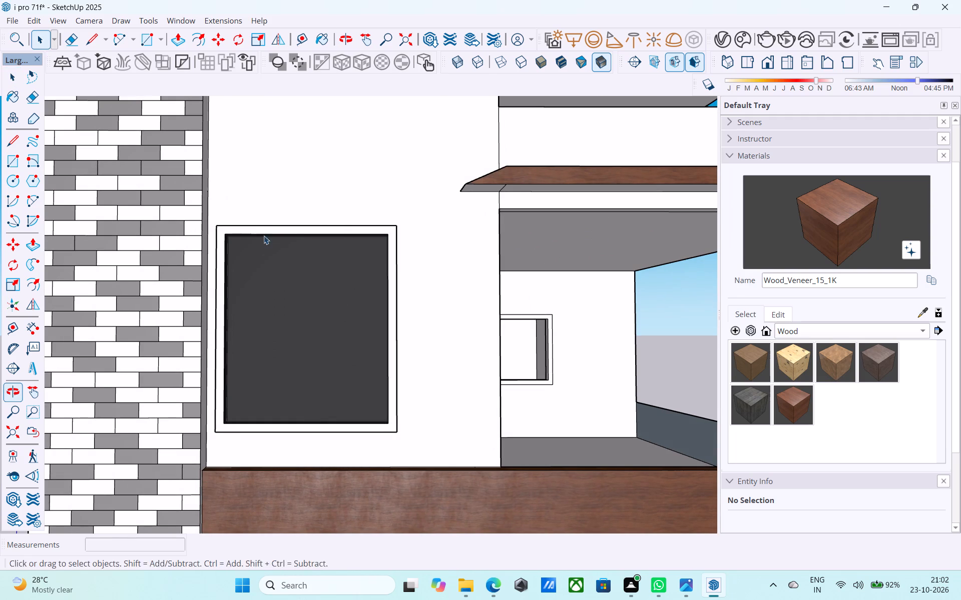
{"action": "key", "text": "r"}
{"action": "scroll", "coordinate": [237, 224], "scroll_direction": "up", "scroll_amount": 3}
{"action": "left_click", "coordinate": [214, 226]}
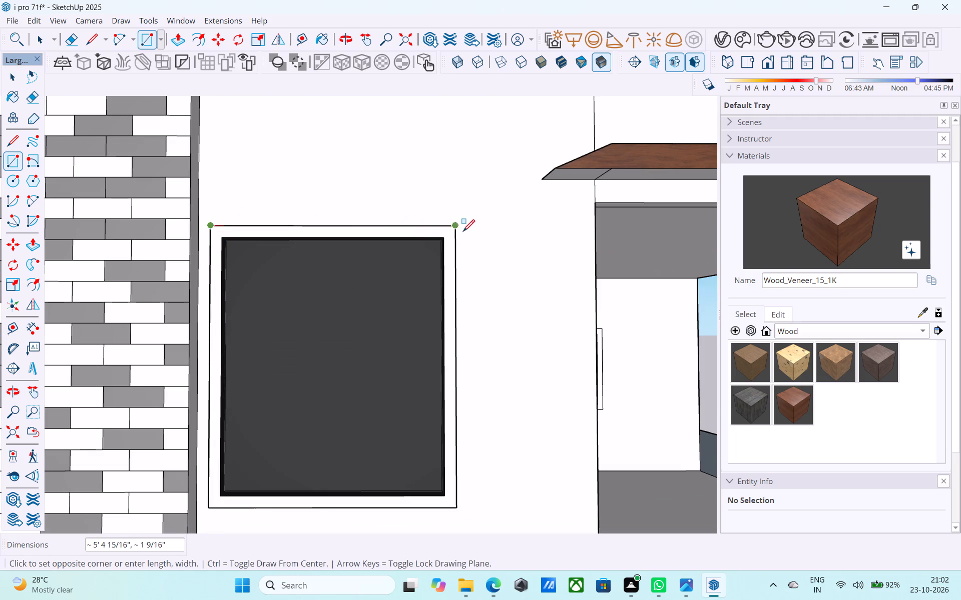
{"action": "left_click", "coordinate": [447, 236]}
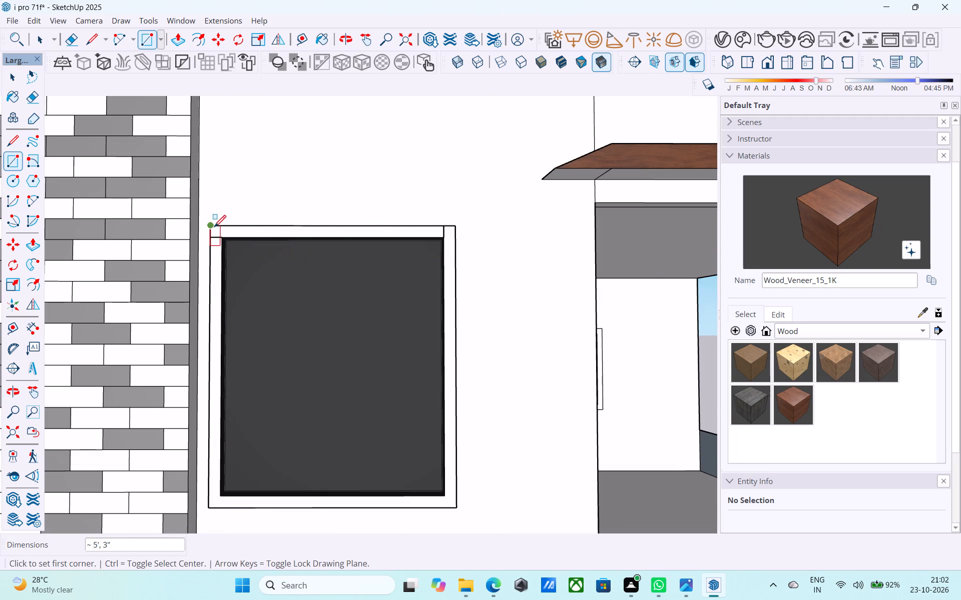
Draw 3" wide rectangles along the left side (5'6"), bottom (5'3") and right side of the third floor's front window frame.
{"action": "left_click", "coordinate": [213, 234]}
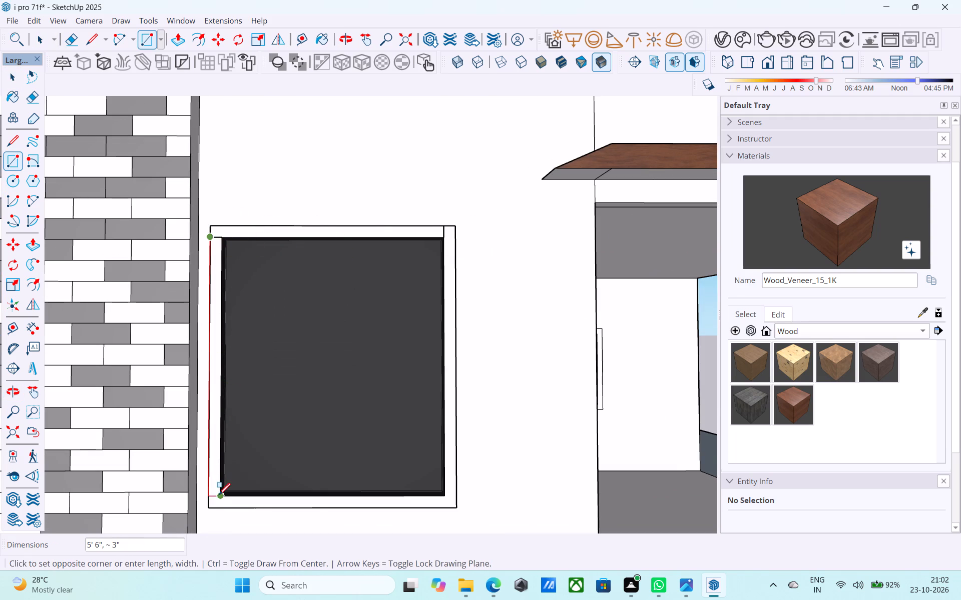
{"action": "left_click", "coordinate": [219, 496]}
{"action": "left_click", "coordinate": [210, 500]}
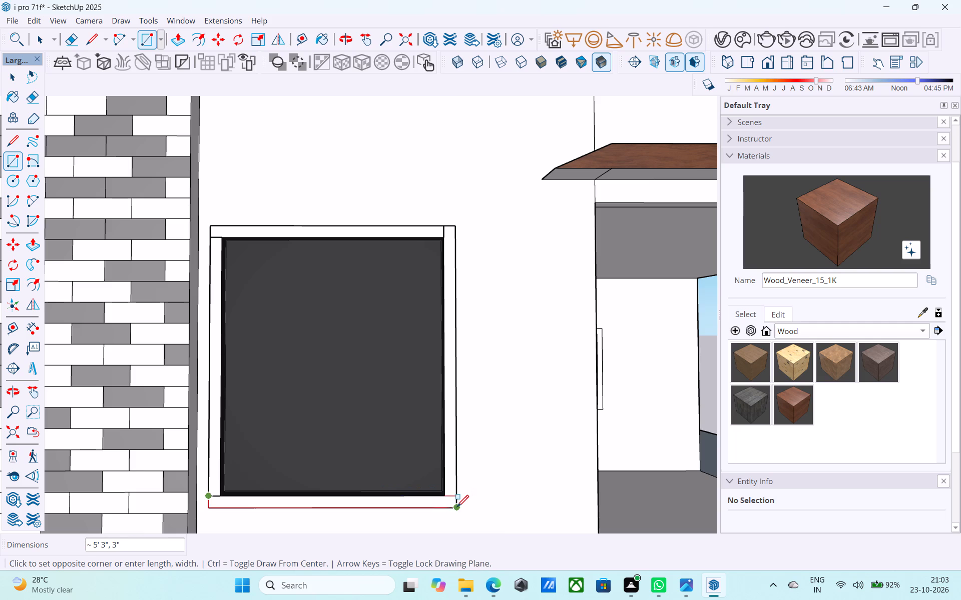
{"action": "left_click", "coordinate": [456, 508]}
{"action": "left_click", "coordinate": [453, 498]}
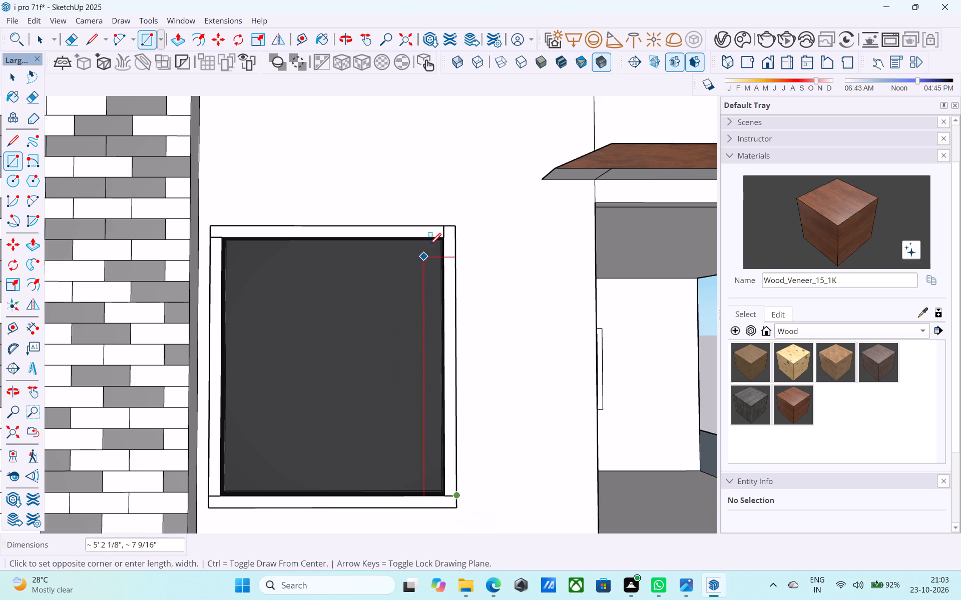
{"action": "left_click", "coordinate": [440, 226]}
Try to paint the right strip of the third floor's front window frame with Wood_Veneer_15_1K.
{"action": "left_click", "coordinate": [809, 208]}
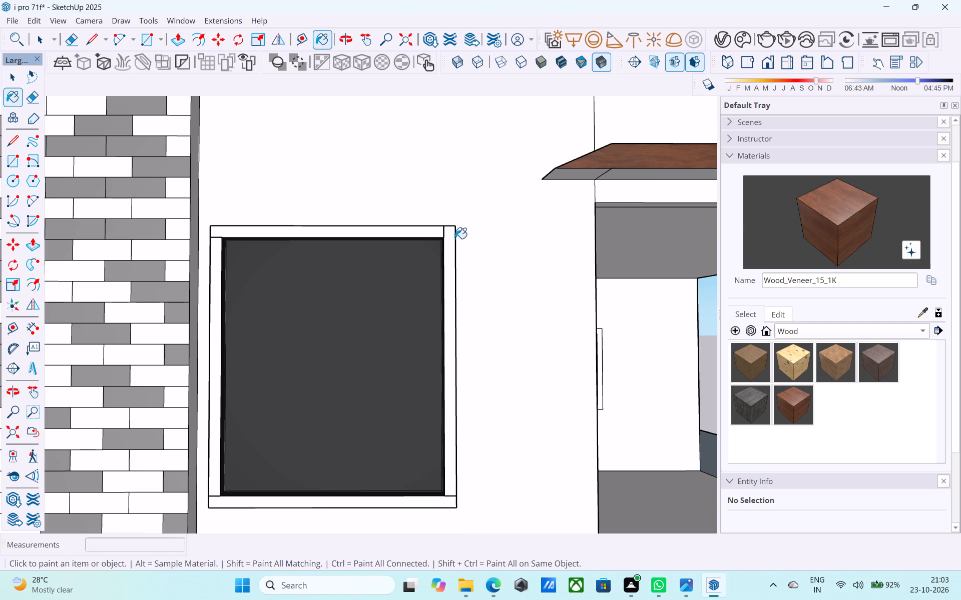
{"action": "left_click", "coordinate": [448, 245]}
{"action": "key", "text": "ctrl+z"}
Examine the upper right corner of the third floor's front window frame to check how its edges meet the wall.
{"action": "middle_click_drag", "start_coordinate": [435, 231], "coordinate": [141, 363]}
{"action": "scroll", "coordinate": [499, 241], "scroll_direction": "up", "scroll_amount": 13}
{"action": "key", "text": "space"}
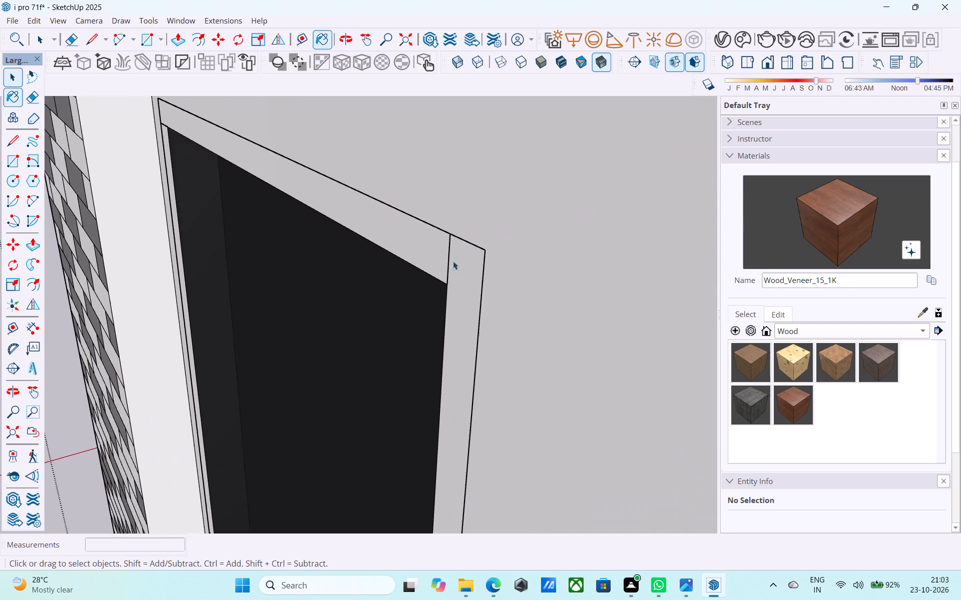
{"action": "scroll", "coordinate": [453, 261], "scroll_direction": "up", "scroll_amount": 3}
{"action": "middle_click_drag", "start_coordinate": [505, 275], "coordinate": [305, 189]}
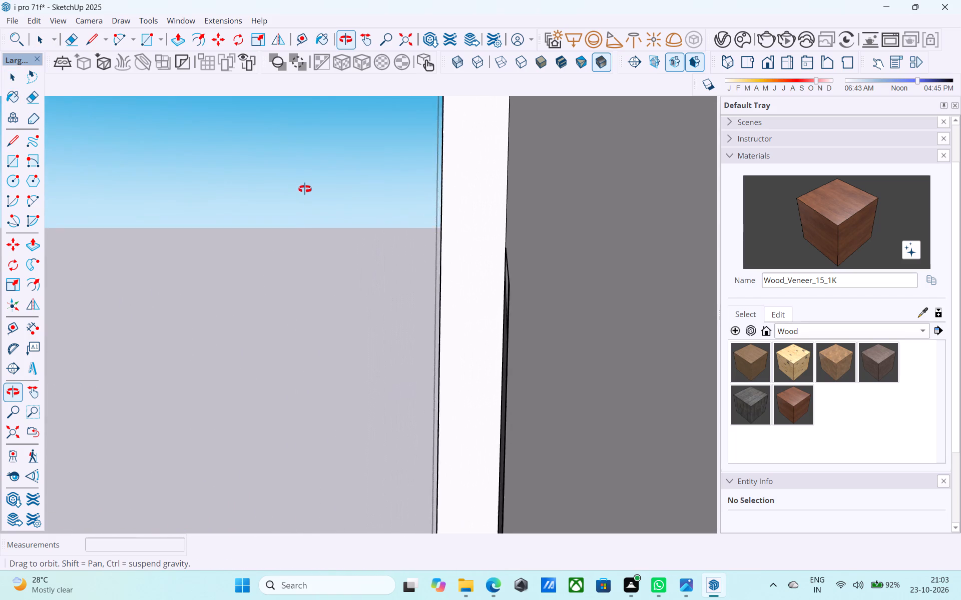
{"action": "middle_click_drag", "start_coordinate": [305, 189], "coordinate": [308, 189]}
{"action": "scroll", "coordinate": [562, 261], "scroll_direction": "up", "scroll_amount": 20}
{"action": "scroll", "coordinate": [562, 261], "scroll_direction": "up", "scroll_amount": 4}
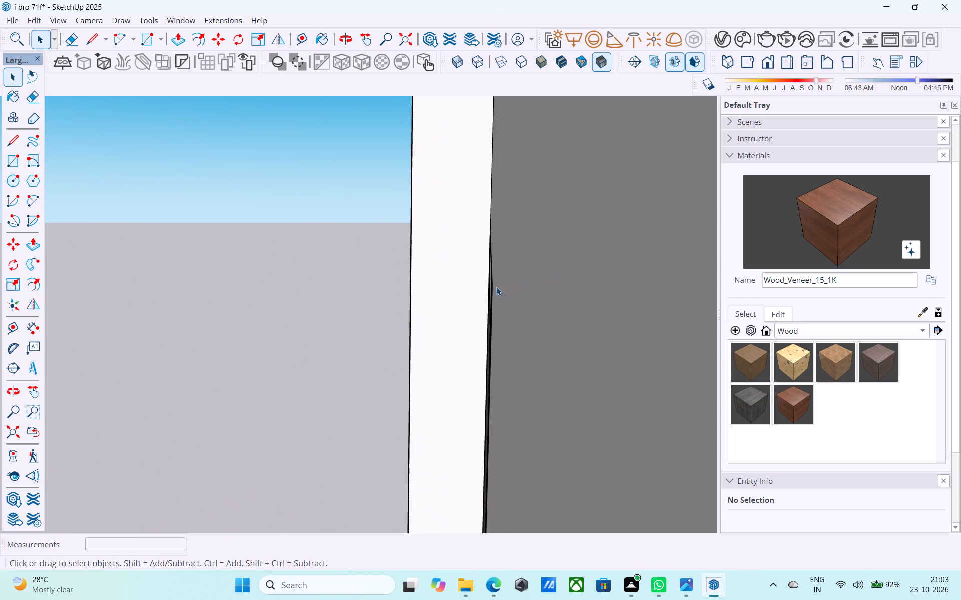
{"action": "scroll", "coordinate": [496, 287], "scroll_direction": "up", "scroll_amount": 6}
{"action": "middle_click_drag", "start_coordinate": [492, 287], "coordinate": [531, 290]}
{"action": "scroll", "coordinate": [481, 286], "scroll_direction": "up", "scroll_amount": 2}
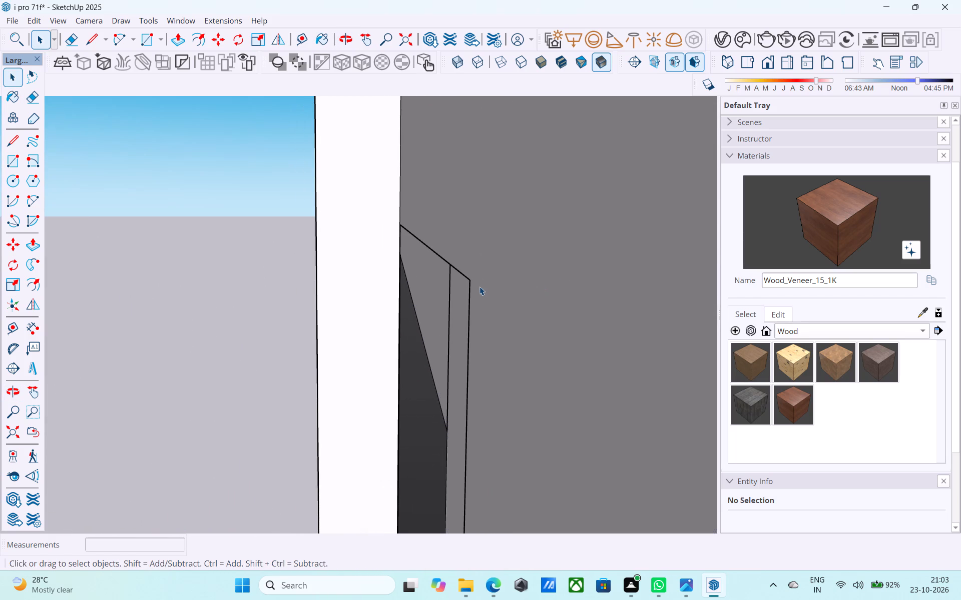
{"action": "left_click", "coordinate": [479, 286]}
{"action": "left_click", "coordinate": [470, 288]}
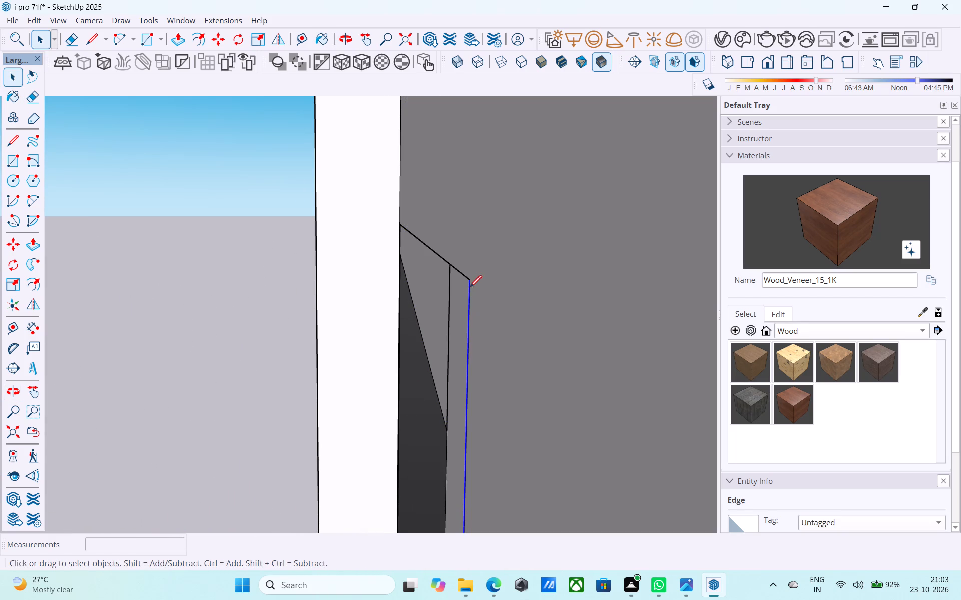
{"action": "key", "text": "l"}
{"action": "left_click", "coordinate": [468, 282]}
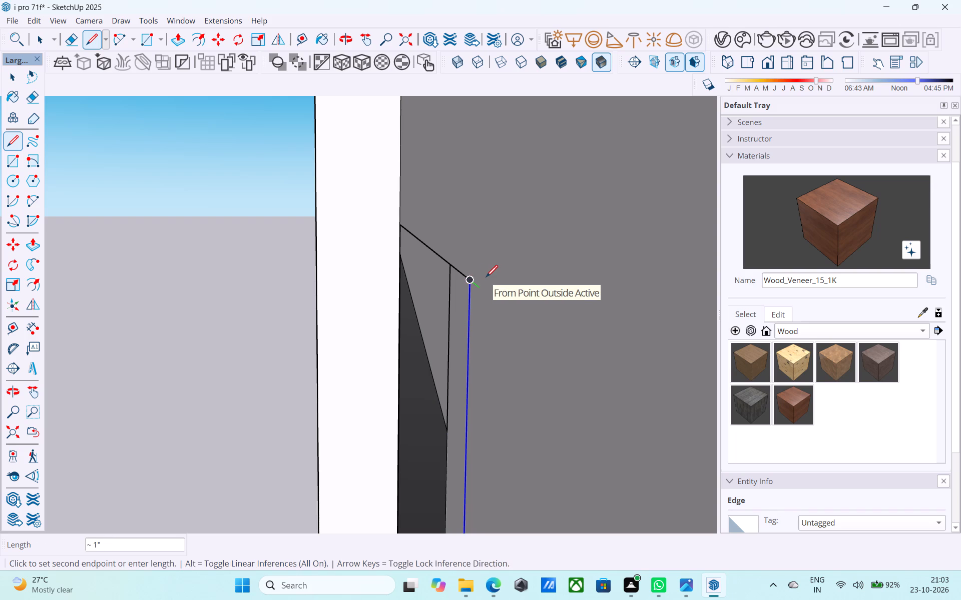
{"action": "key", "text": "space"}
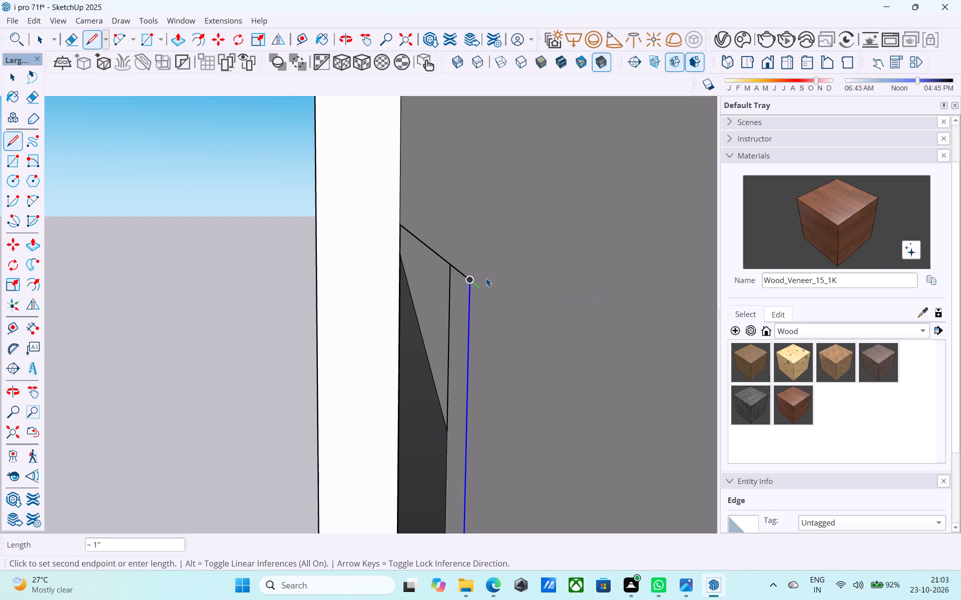
Redraw a 5'9" by 3" rectangle along the right strip of the third floor's front window frame.
{"action": "middle_click_drag", "start_coordinate": [477, 279], "coordinate": [667, 263]}
{"action": "scroll", "coordinate": [531, 228], "scroll_direction": "down", "scroll_amount": 18}
{"action": "scroll", "coordinate": [462, 259], "scroll_direction": "up", "scroll_amount": 1}
{"action": "scroll", "coordinate": [462, 260], "scroll_direction": "down", "scroll_amount": 9}
{"action": "left_click", "coordinate": [459, 265]}
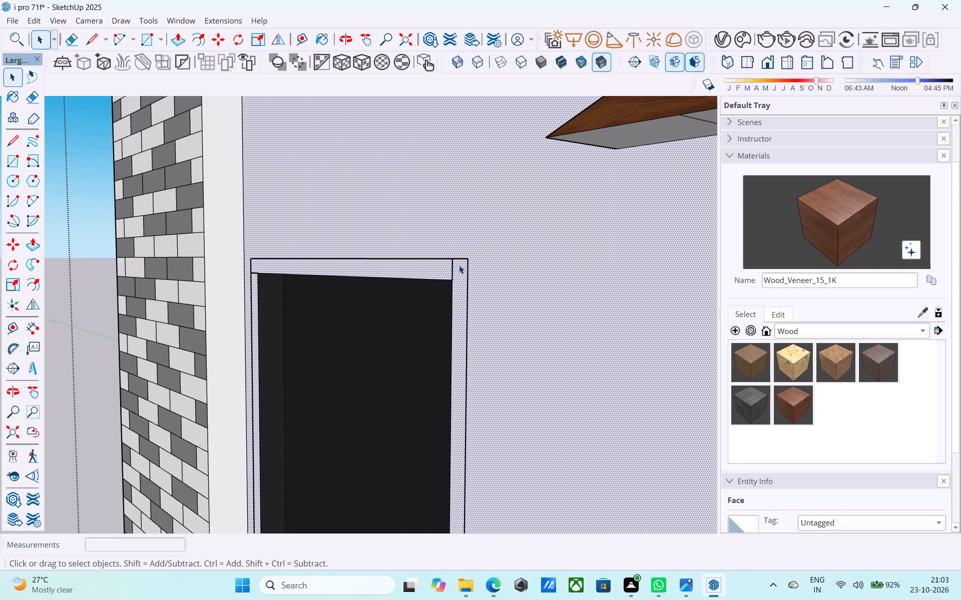
{"action": "middle_click_drag", "start_coordinate": [459, 265], "coordinate": [572, 263]}
{"action": "key", "text": "r"}
{"action": "left_click", "coordinate": [448, 259]}
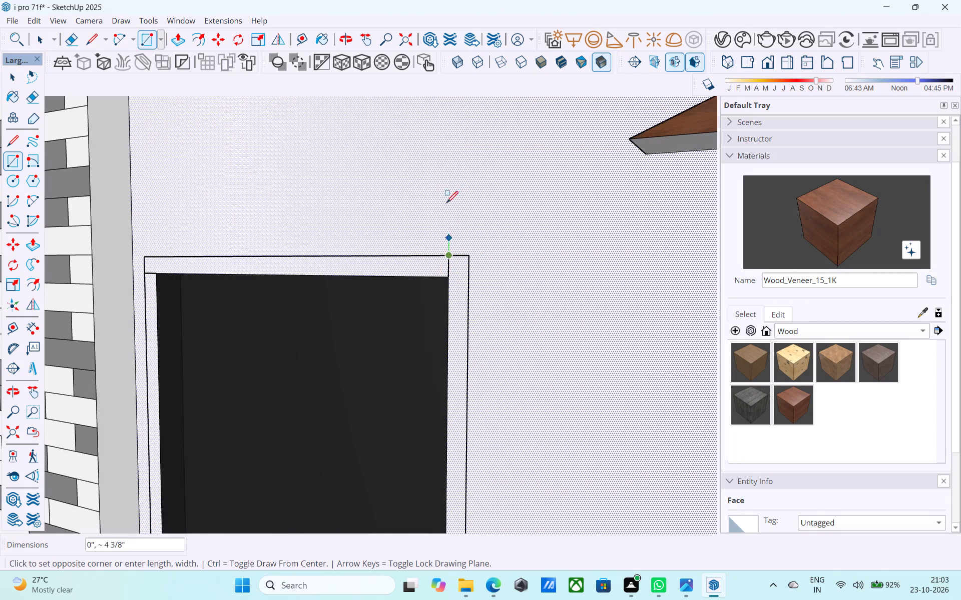
{"action": "scroll", "coordinate": [446, 193], "scroll_direction": "down", "scroll_amount": 6}
{"action": "left_click", "coordinate": [455, 504]}
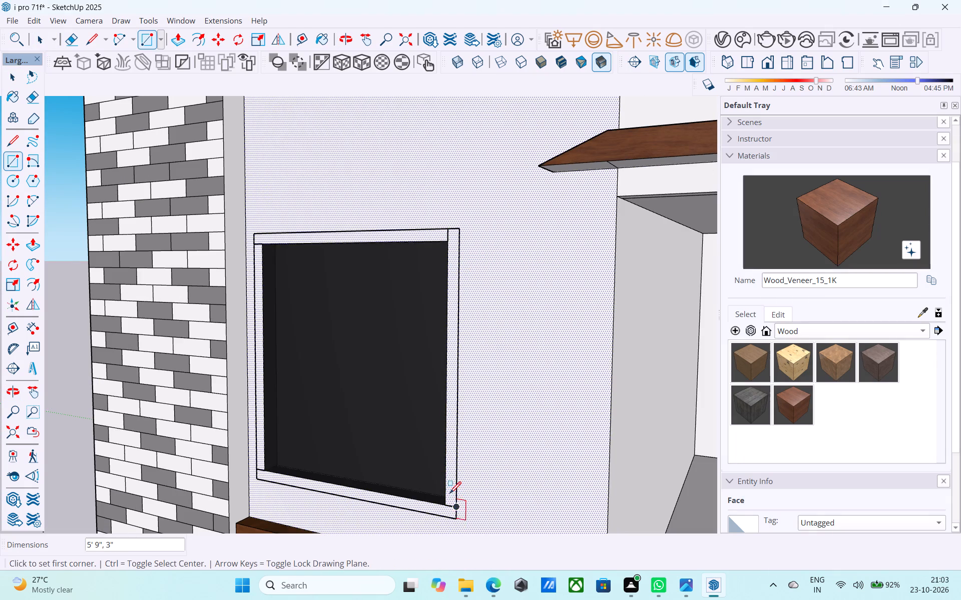
{"action": "key", "text": "space"}
Leave the building group and examine the whole front facade, comparing the window frames on each floor.
{"action": "scroll", "coordinate": [428, 436], "scroll_direction": "down", "scroll_amount": 12}
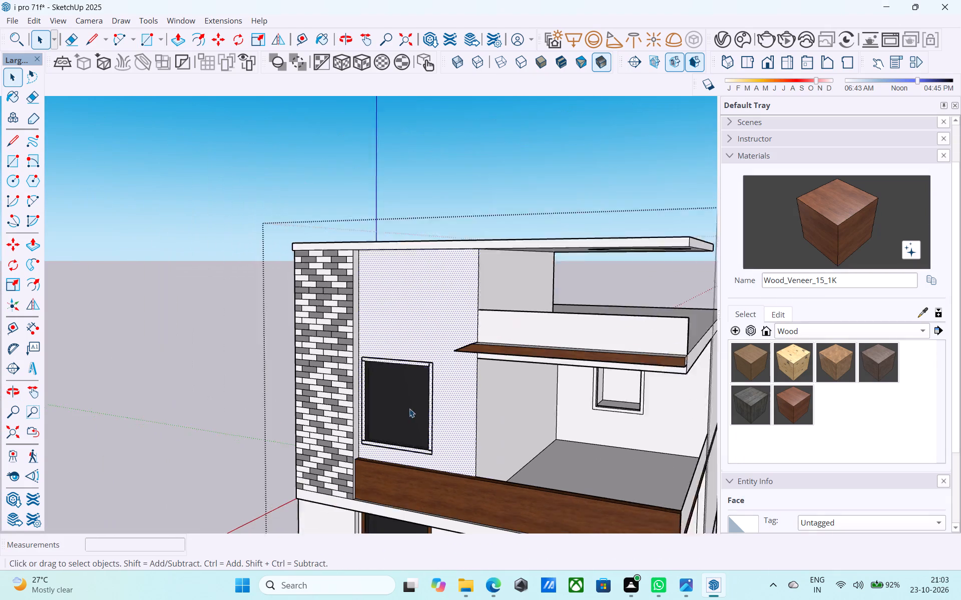
{"action": "scroll", "coordinate": [409, 408], "scroll_direction": "down", "scroll_amount": 2}
{"action": "left_click", "coordinate": [223, 247]}
{"action": "middle_click_drag", "start_coordinate": [309, 278], "coordinate": [453, 248]}
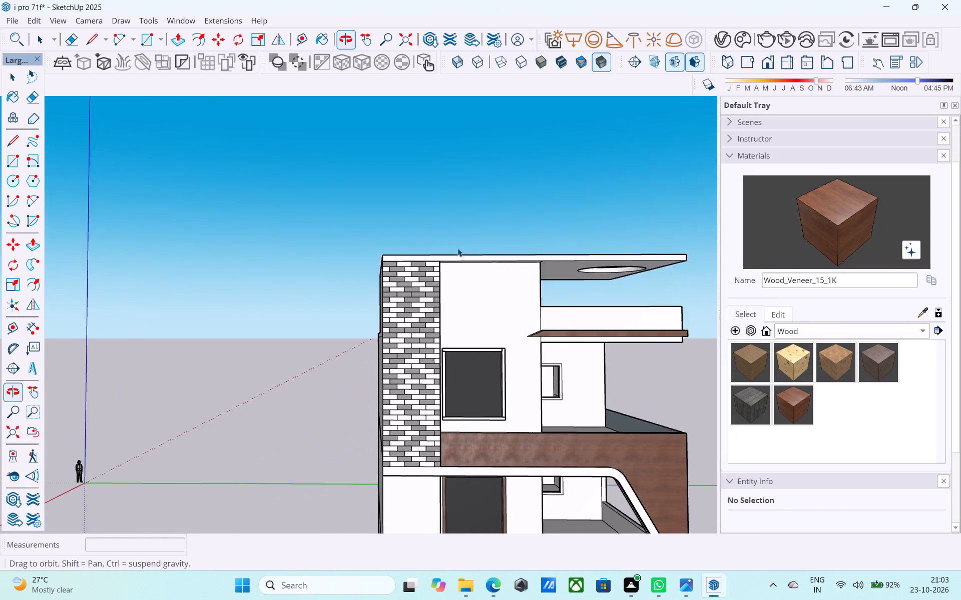
{"action": "scroll", "coordinate": [405, 232], "scroll_direction": "down", "scroll_amount": 6}
{"action": "scroll", "coordinate": [331, 254], "scroll_direction": "down", "scroll_amount": 4}
{"action": "middle_click_drag", "start_coordinate": [386, 296], "coordinate": [400, 342]}
{"action": "scroll", "coordinate": [454, 342], "scroll_direction": "up", "scroll_amount": 9}
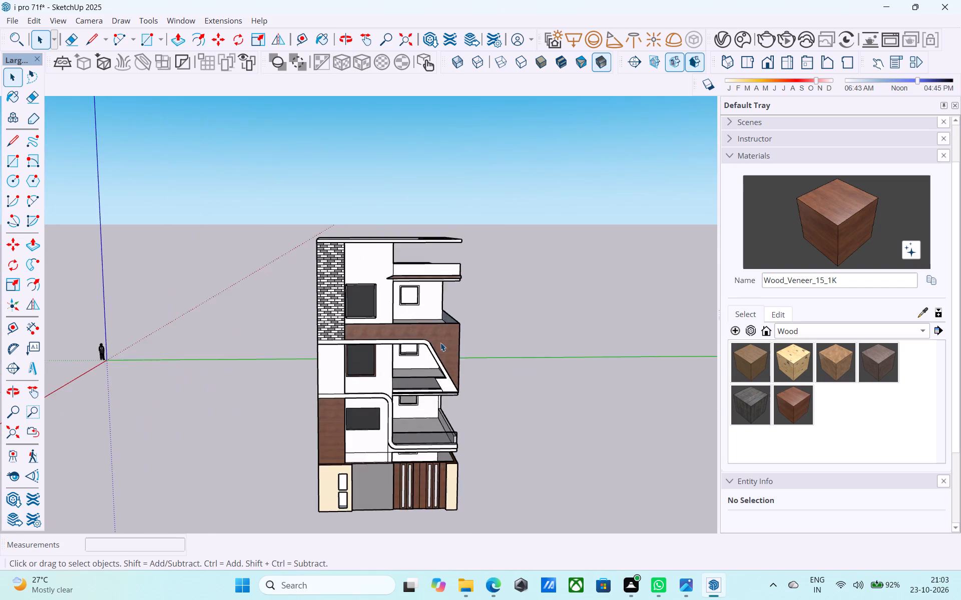
{"action": "scroll", "coordinate": [440, 342], "scroll_direction": "up", "scroll_amount": 4}
{"action": "middle_click_drag", "start_coordinate": [434, 328], "coordinate": [422, 321]}
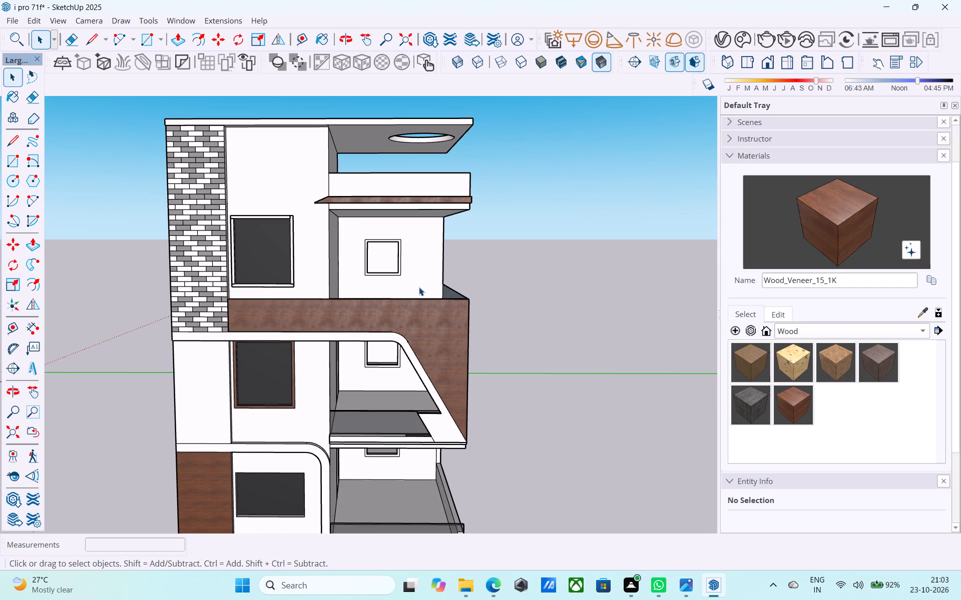
{"action": "scroll", "coordinate": [419, 287], "scroll_direction": "down", "scroll_amount": 5}
{"action": "scroll", "coordinate": [429, 344], "scroll_direction": "down", "scroll_amount": 2}
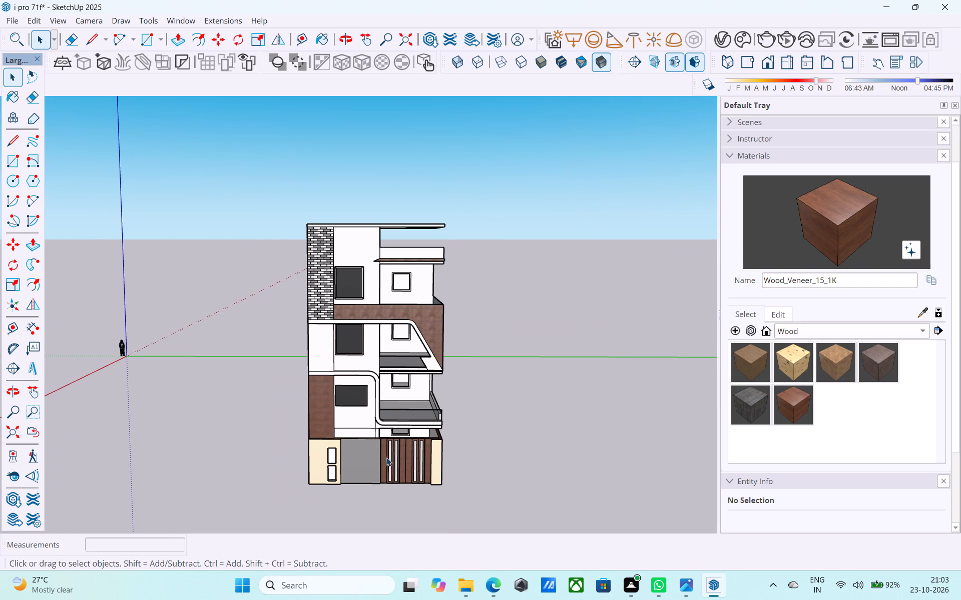
Open the building group for editing and clear the selection of its connected geometry.
{"action": "middle_click_drag", "start_coordinate": [388, 454], "coordinate": [386, 430]}
{"action": "scroll", "coordinate": [361, 449], "scroll_direction": "up", "scroll_amount": 11}
{"action": "middle_click_drag", "start_coordinate": [329, 458], "coordinate": [270, 465]}
{"action": "scroll", "coordinate": [249, 437], "scroll_direction": "up", "scroll_amount": 5}
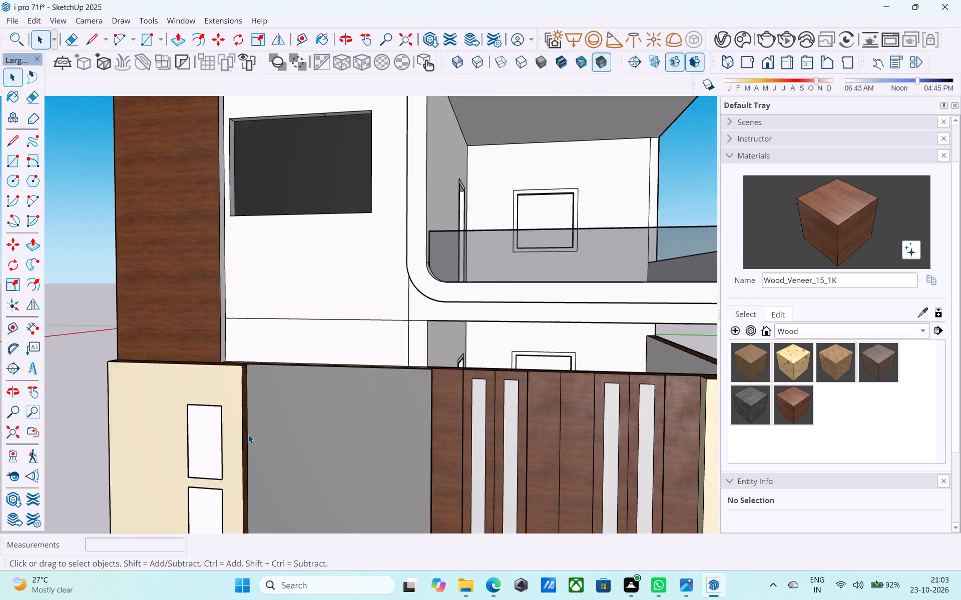
{"action": "scroll", "coordinate": [248, 434], "scroll_direction": "up", "scroll_amount": 1}
{"action": "left_click", "coordinate": [248, 434]}
{"action": "double_click", "coordinate": [248, 434]}
{"action": "left_click", "coordinate": [248, 431]}
{"action": "scroll", "coordinate": [248, 431], "scroll_direction": "down", "scroll_amount": 4}
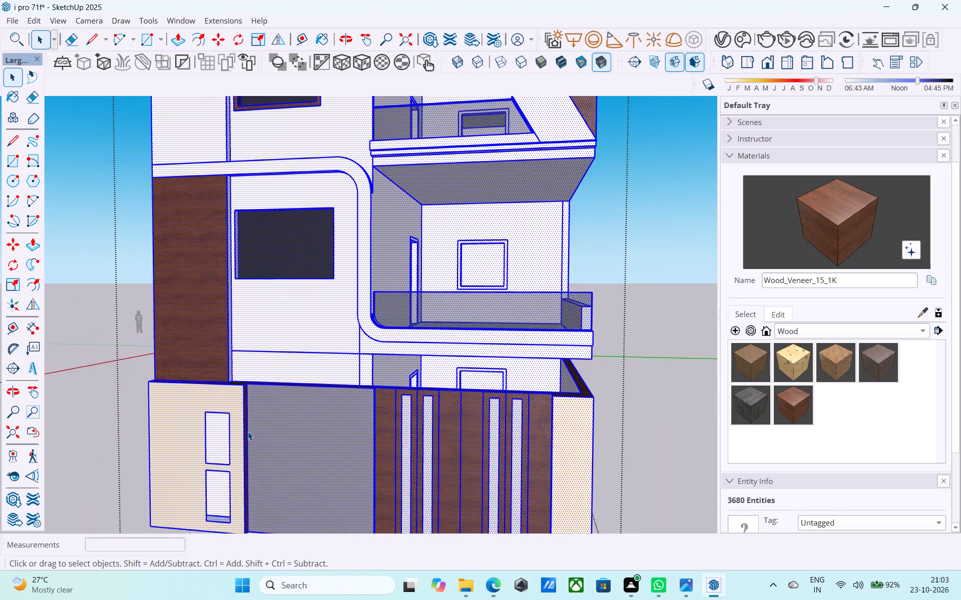
{"action": "scroll", "coordinate": [248, 431], "scroll_direction": "down", "scroll_amount": 14}
{"action": "left_click", "coordinate": [285, 290]}
{"action": "left_click_drag", "start_coordinate": [461, 291], "coordinate": [503, 293]}
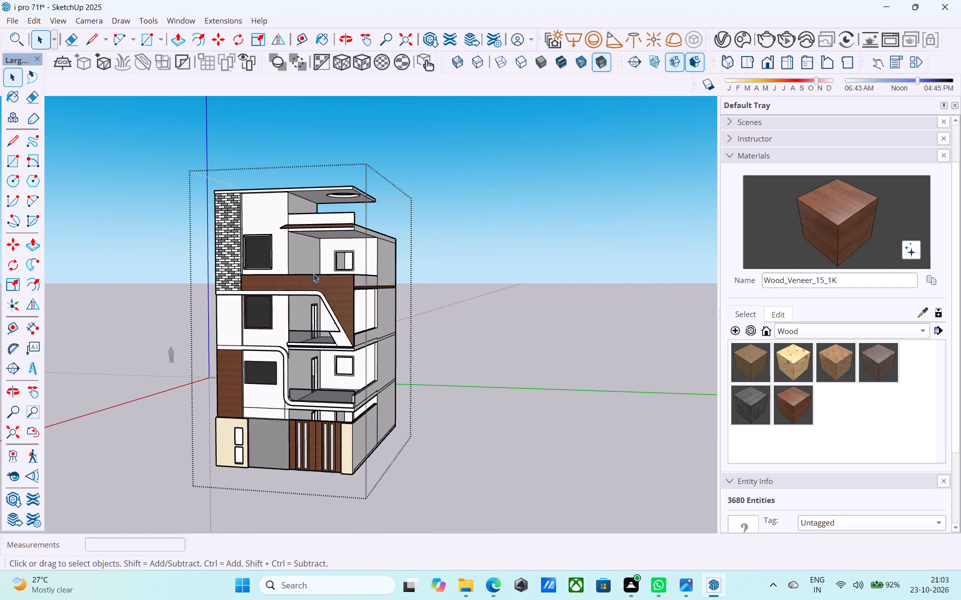
Examine the third floor's front window frame and check the faces and edges around its upper right corner.
{"action": "scroll", "coordinate": [291, 263], "scroll_direction": "up", "scroll_amount": 11}
{"action": "left_click", "coordinate": [256, 220]}
{"action": "scroll", "coordinate": [255, 219], "scroll_direction": "up", "scroll_amount": 6}
{"action": "left_click", "coordinate": [255, 218]}
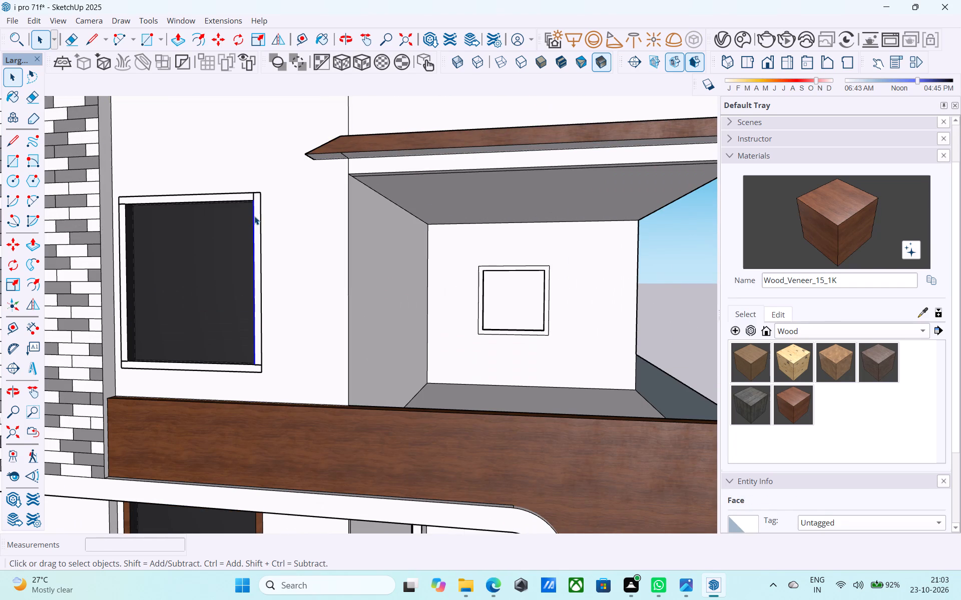
{"action": "scroll", "coordinate": [255, 214], "scroll_direction": "up", "scroll_amount": 3}
{"action": "left_click", "coordinate": [256, 212]}
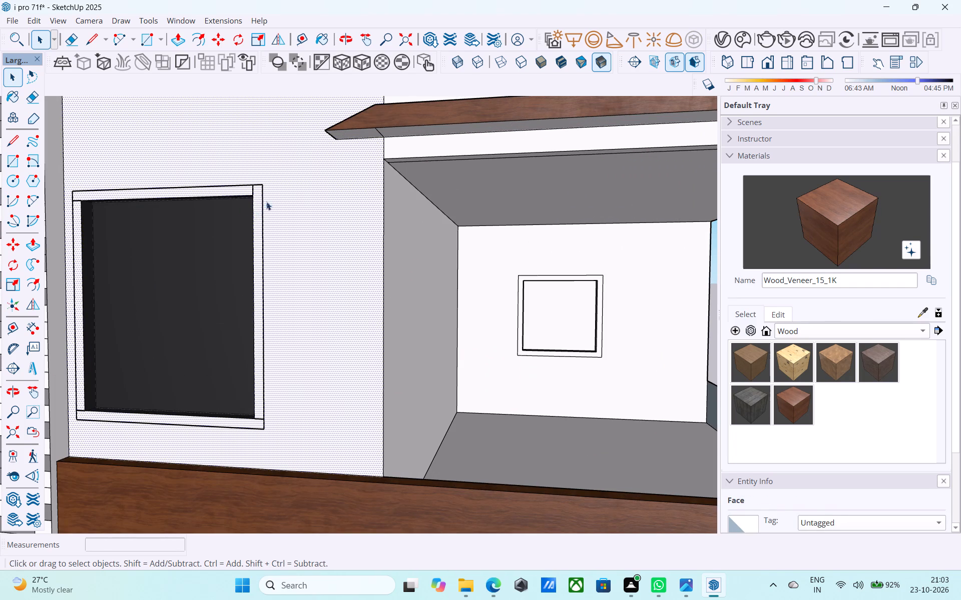
{"action": "scroll", "coordinate": [300, 192], "scroll_direction": "down", "scroll_amount": 5}
{"action": "scroll", "coordinate": [358, 176], "scroll_direction": "down", "scroll_amount": 12}
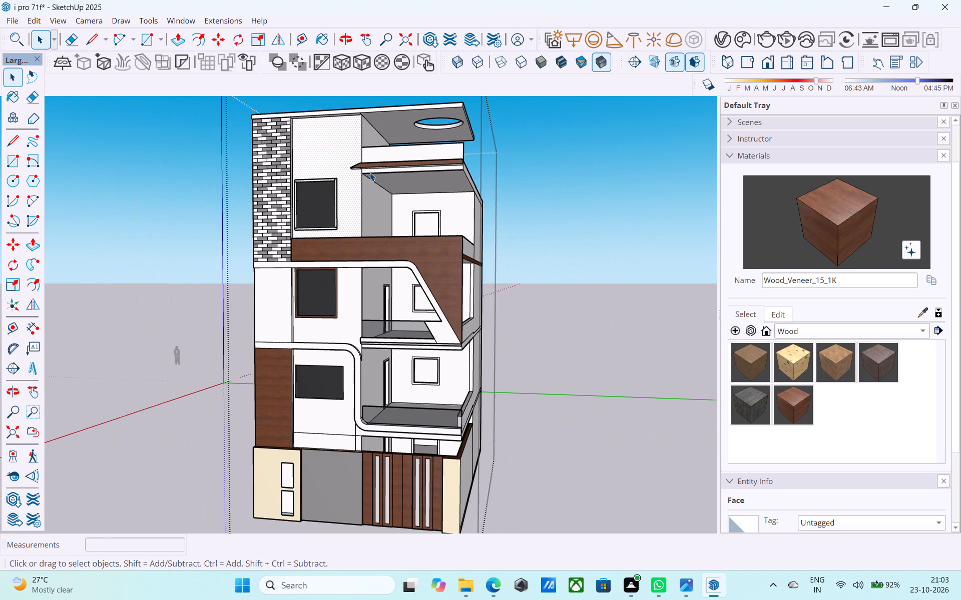
{"action": "scroll", "coordinate": [370, 172], "scroll_direction": "down", "scroll_amount": 1}
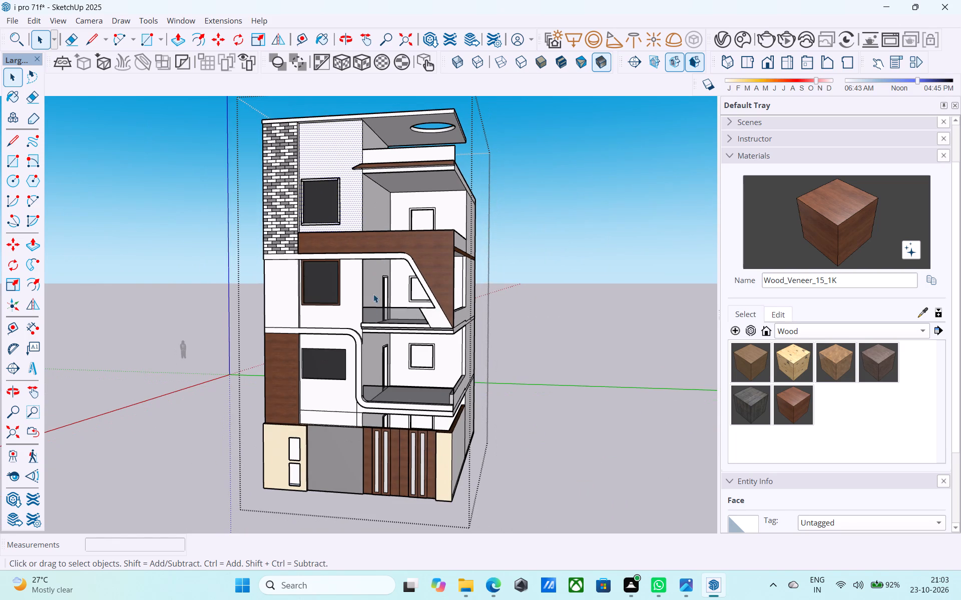
Copy the grey ground-floor wall's vertical edge beside the cream pillar about 4'2" toward the gate, dividing the distance into 8 equal spaces.
{"action": "scroll", "coordinate": [401, 244], "scroll_direction": "down", "scroll_amount": 5}
{"action": "middle_click_drag", "start_coordinate": [390, 303], "coordinate": [416, 282]}
{"action": "scroll", "coordinate": [444, 318], "scroll_direction": "up", "scroll_amount": 6}
{"action": "scroll", "coordinate": [348, 362], "scroll_direction": "up", "scroll_amount": 8}
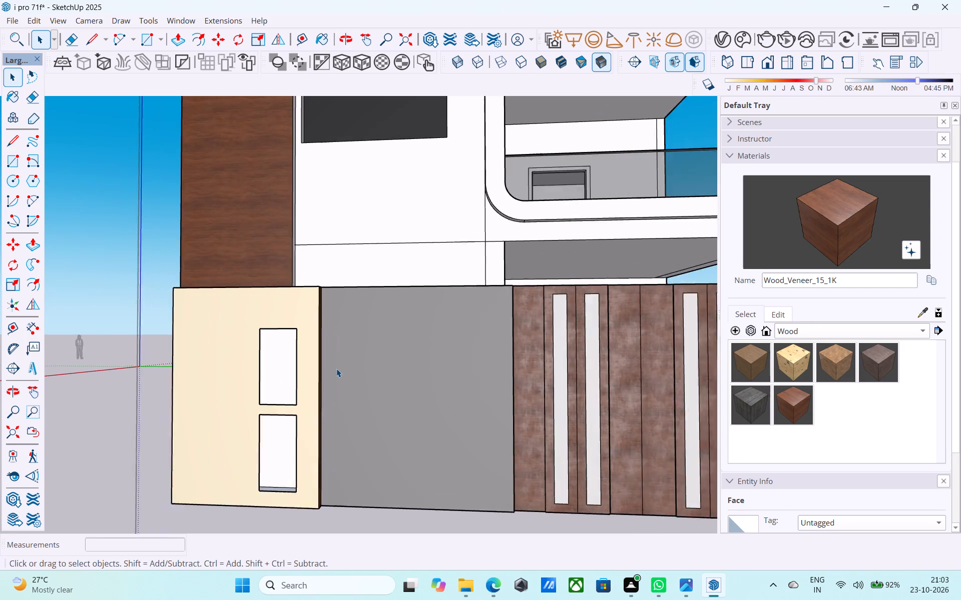
{"action": "scroll", "coordinate": [336, 368], "scroll_direction": "up", "scroll_amount": 5}
{"action": "middle_click_drag", "start_coordinate": [324, 372], "coordinate": [286, 414]}
{"action": "scroll", "coordinate": [340, 292], "scroll_direction": "up", "scroll_amount": 8}
{"action": "left_click", "coordinate": [292, 241]}
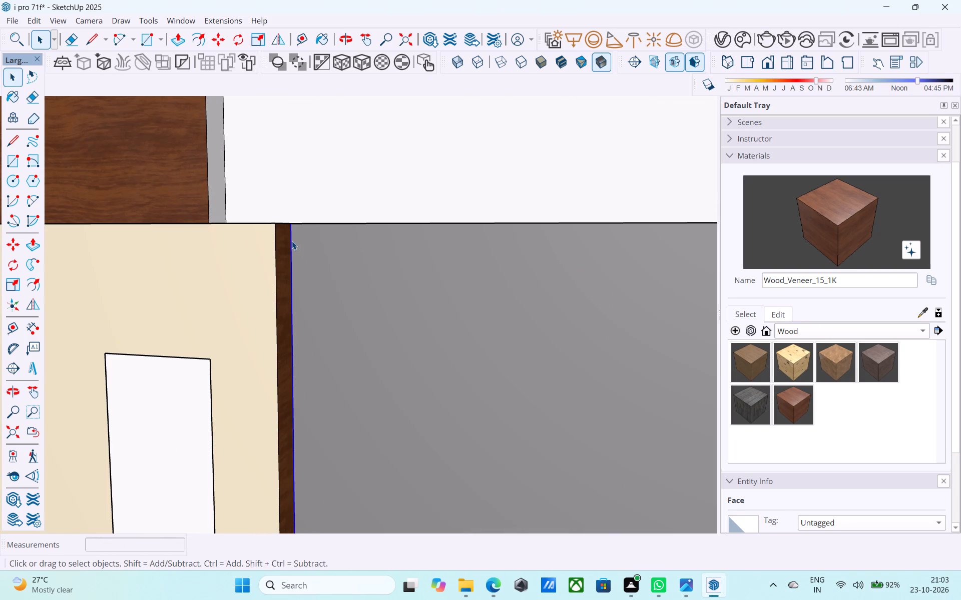
{"action": "key", "text": "m"}
{"action": "left_click", "coordinate": [289, 221]}
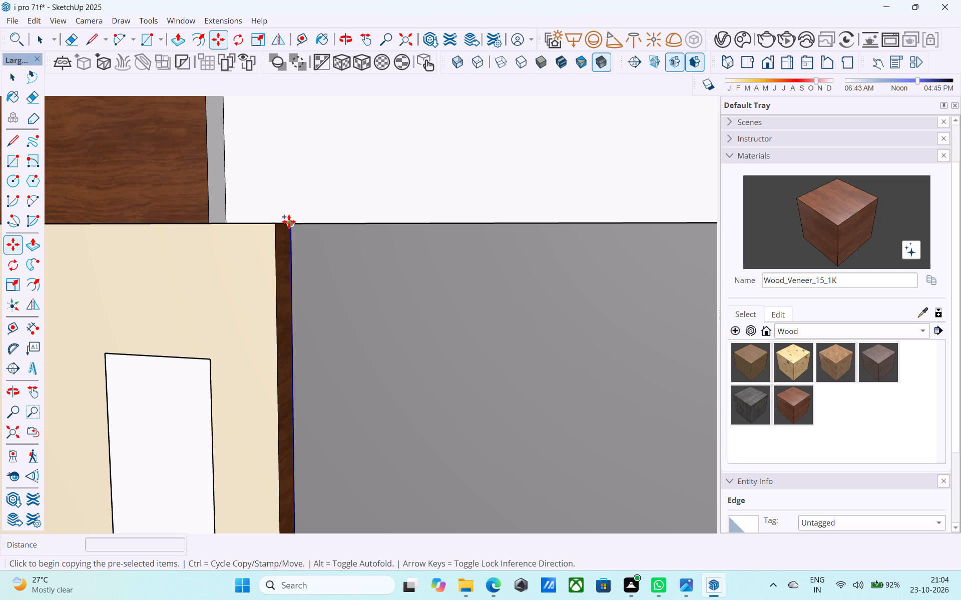
{"action": "scroll", "coordinate": [289, 221], "scroll_direction": "down", "scroll_amount": 7}
{"action": "middle_click_drag", "start_coordinate": [334, 262], "coordinate": [456, 284]}
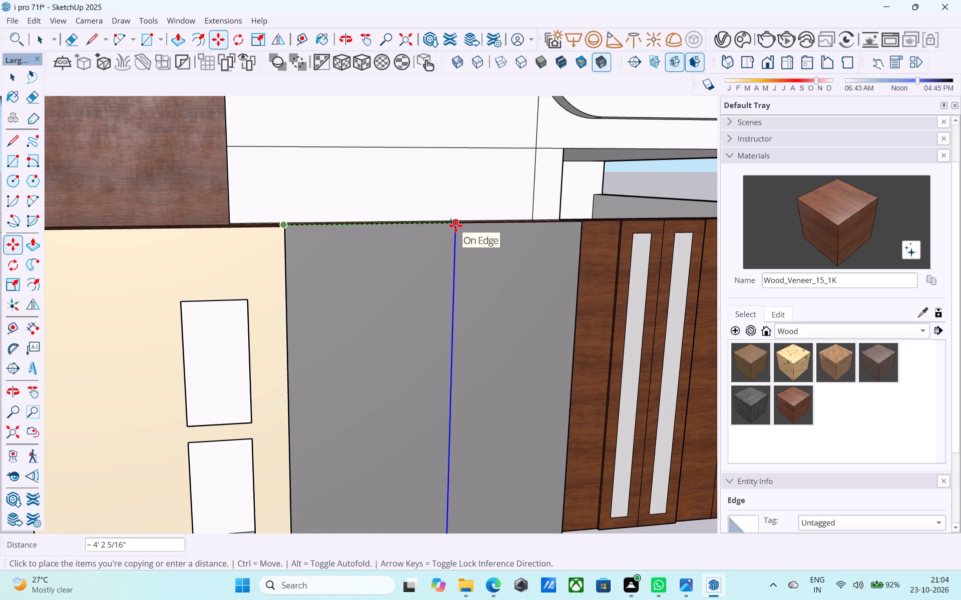
{"action": "left_click", "coordinate": [455, 225]}
{"action": "type", "text": "/8"}
{"action": "key", "text": "Return"}
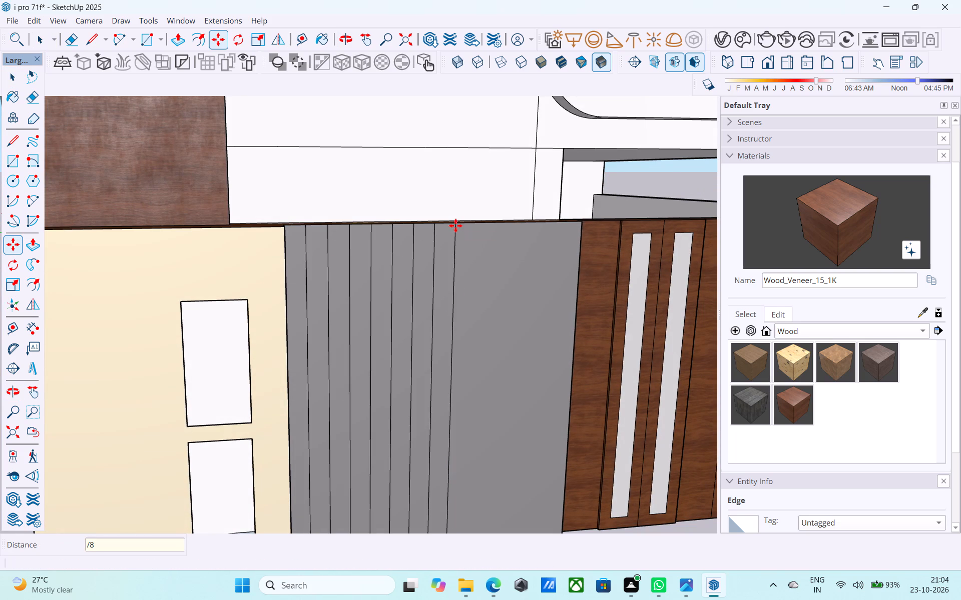
{"action": "key", "text": "space"}
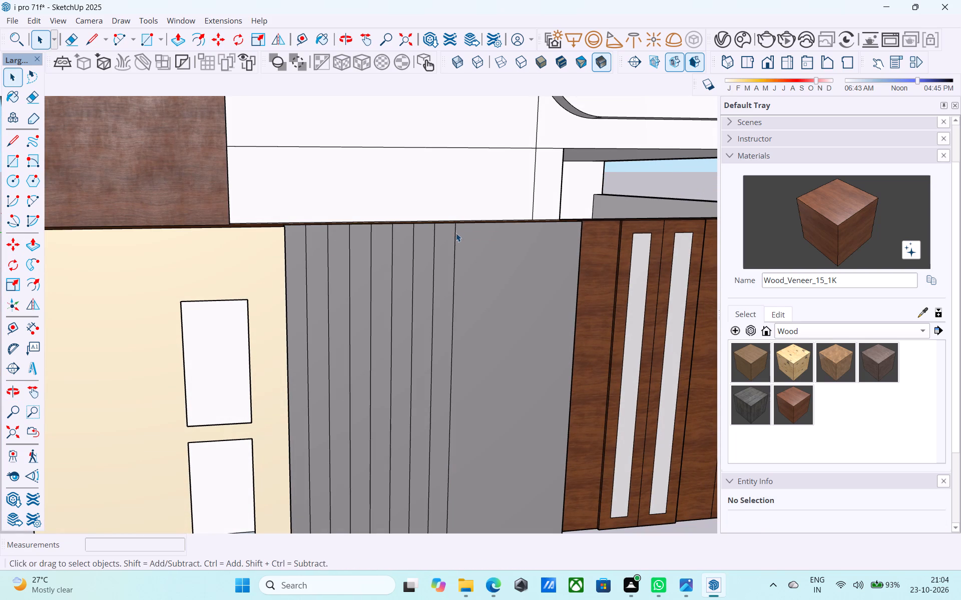
Paint four alternate strips of the divided grey ground-floor wall with the solid colour M00_Soft_Cloud.
{"action": "left_click", "coordinate": [791, 335]}
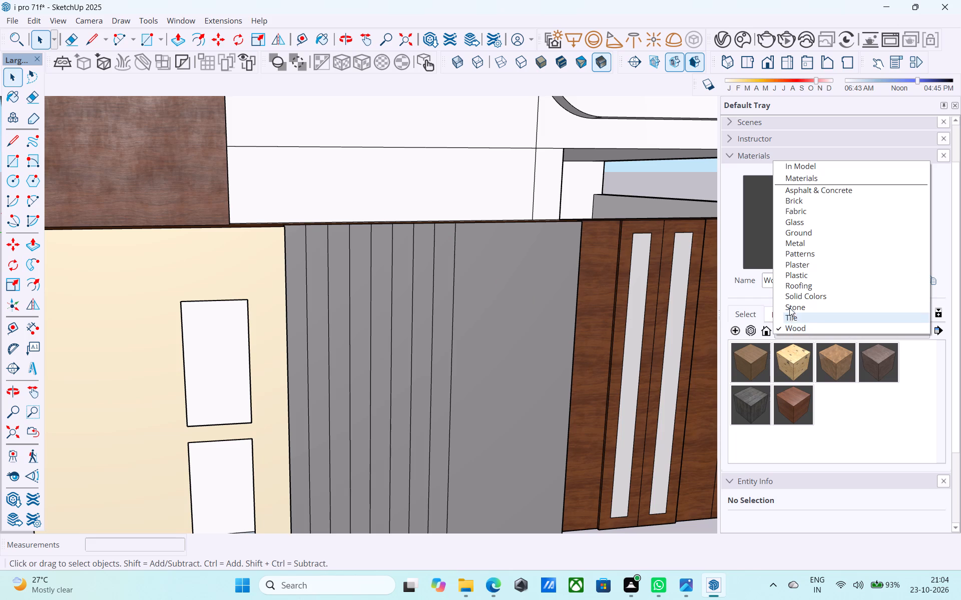
{"action": "left_click", "coordinate": [789, 297]}
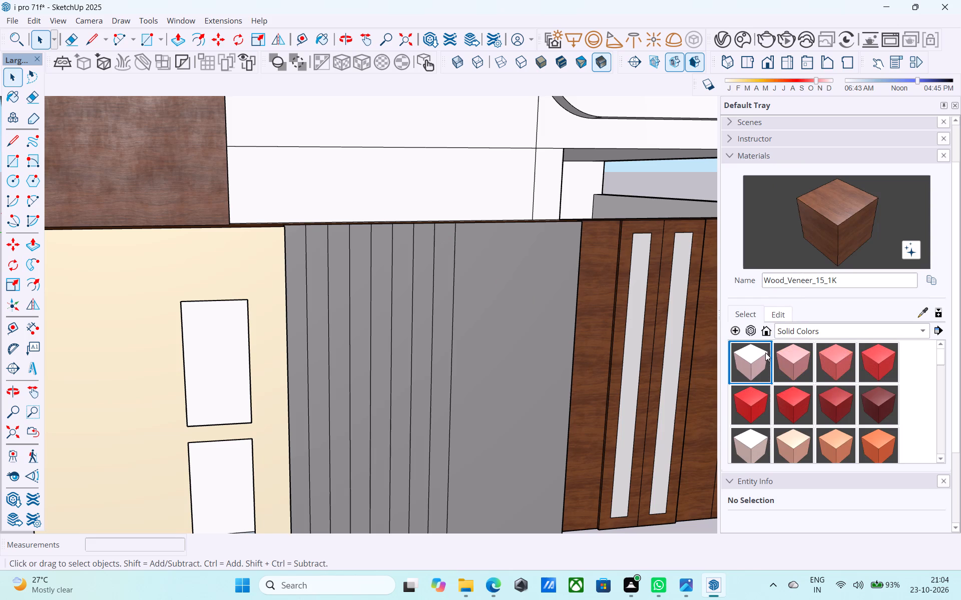
{"action": "scroll", "coordinate": [788, 404], "scroll_direction": "down", "scroll_amount": 6}
{"action": "middle_click", "coordinate": [786, 405]}
{"action": "scroll", "coordinate": [785, 410], "scroll_direction": "down", "scroll_amount": 5}
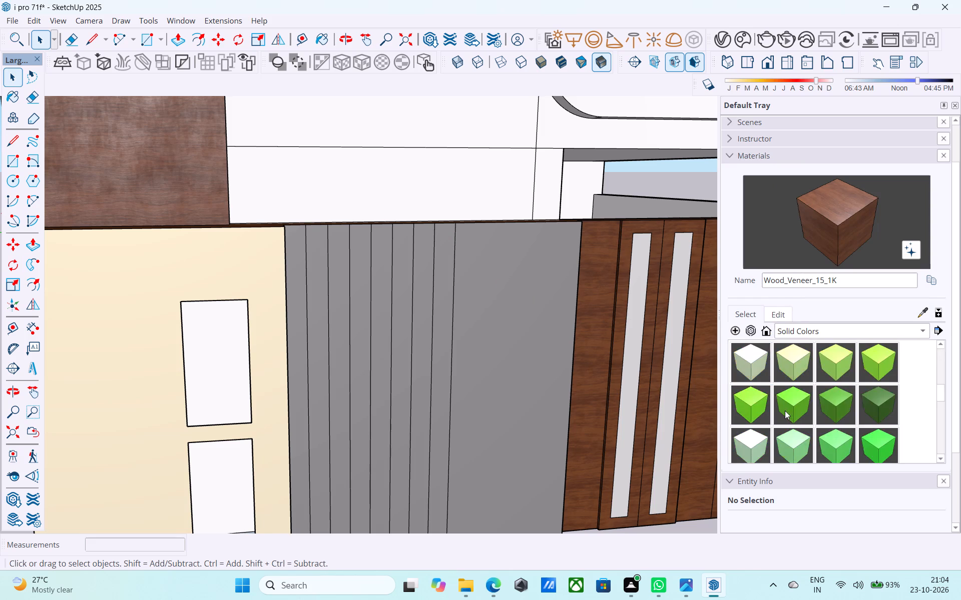
{"action": "scroll", "coordinate": [785, 410], "scroll_direction": "down", "scroll_amount": 13}
{"action": "left_click", "coordinate": [758, 413]}
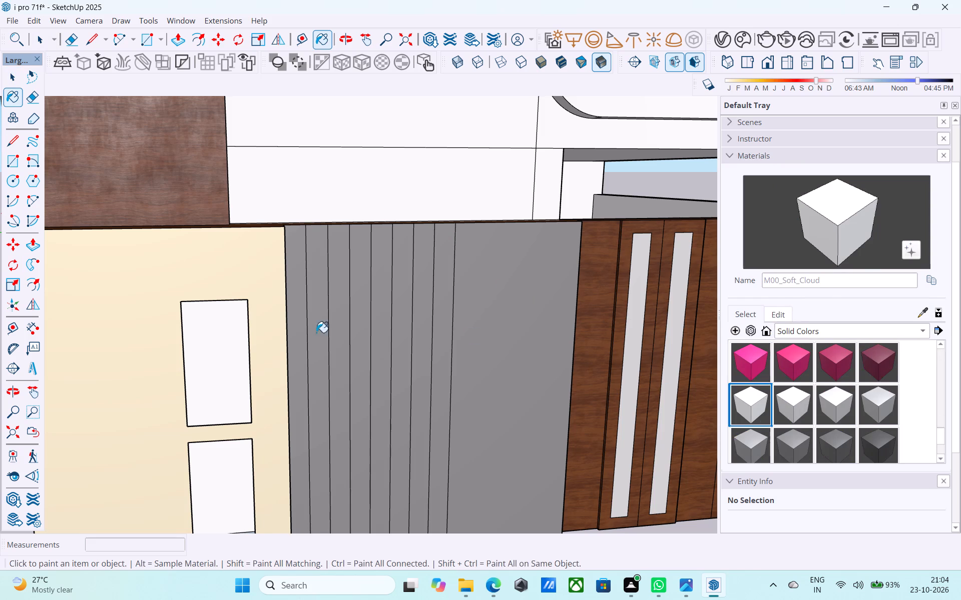
{"action": "scroll", "coordinate": [288, 248], "scroll_direction": "up", "scroll_amount": 3}
{"action": "left_click", "coordinate": [324, 244]}
{"action": "left_click", "coordinate": [381, 237]}
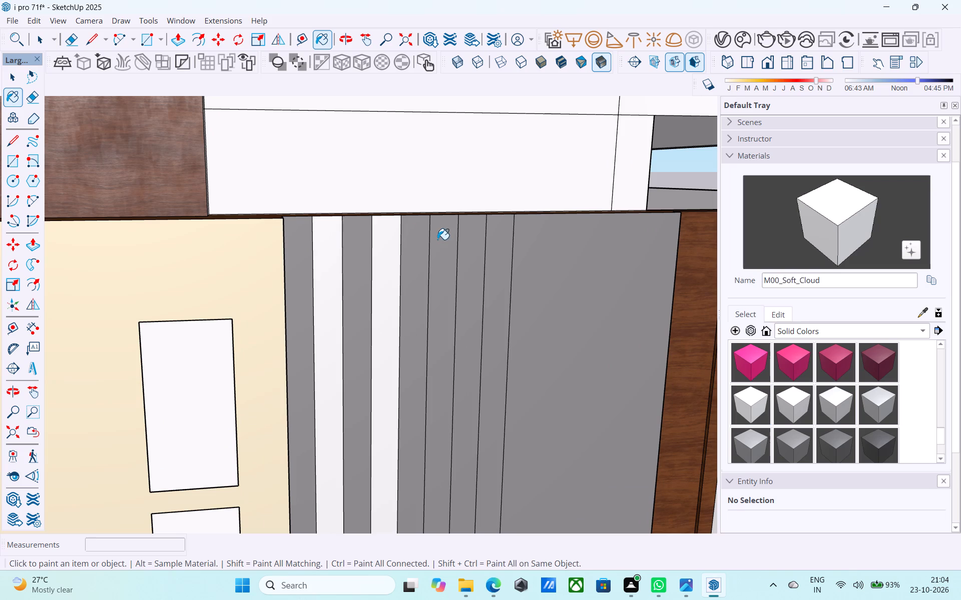
{"action": "left_click", "coordinate": [437, 239]}
{"action": "left_click", "coordinate": [504, 242]}
{"action": "scroll", "coordinate": [410, 219], "scroll_direction": "down", "scroll_amount": 9}
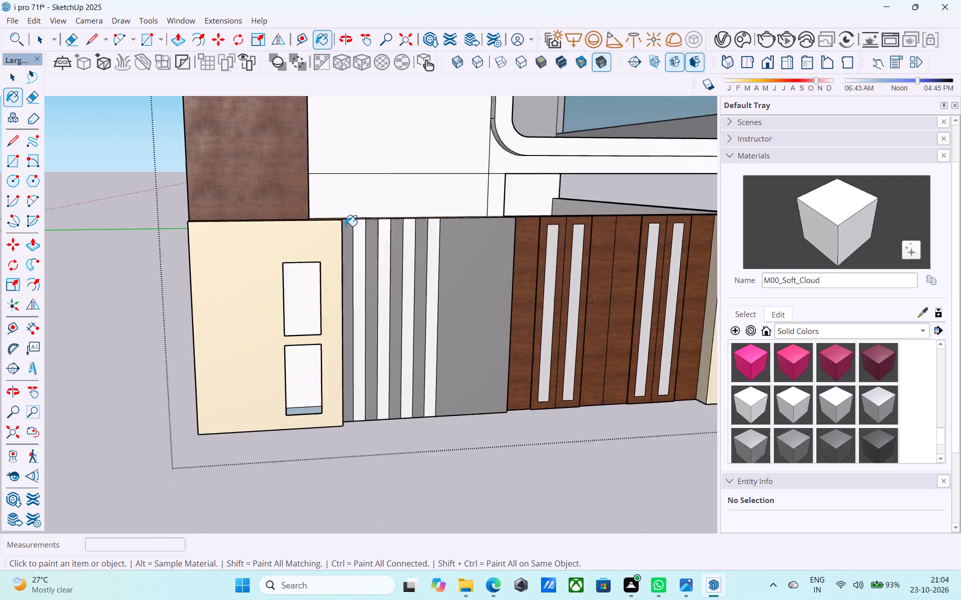
{"action": "scroll", "coordinate": [345, 226], "scroll_direction": "down", "scroll_amount": 13}
{"action": "key", "text": "space"}
{"action": "scroll", "coordinate": [368, 199], "scroll_direction": "down", "scroll_amount": 3}
{"action": "middle_click_drag", "start_coordinate": [368, 199], "coordinate": [344, 344]}
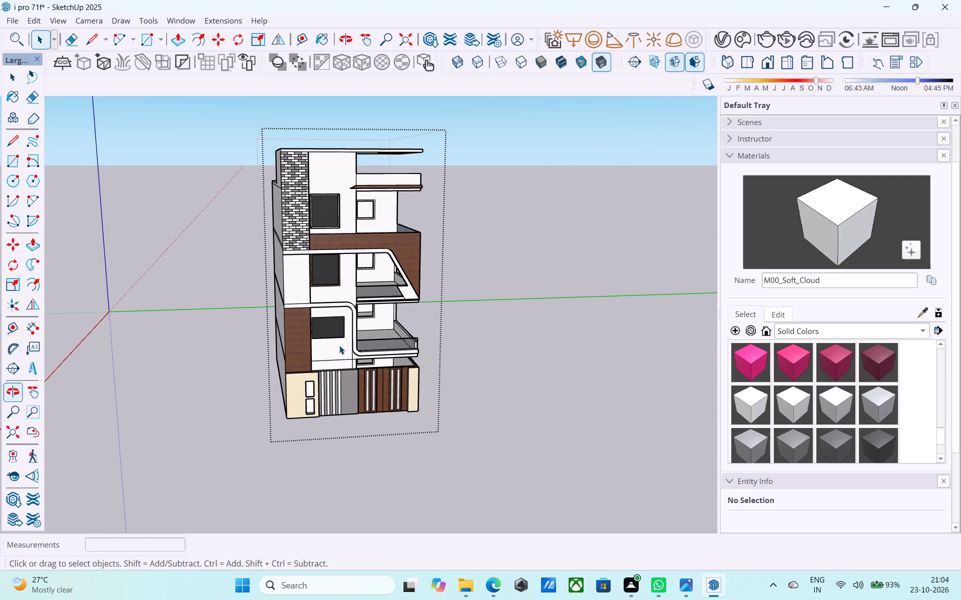
Save the model.
{"action": "key", "text": "ctrl+s"}
{"action": "key", "text": "space"}
Import the porta+4 file from the Downloads folder and place it in the open space beside the building.
{"action": "middle_click_drag", "start_coordinate": [358, 314], "coordinate": [351, 310]}
{"action": "left_click", "coordinate": [9, 18]}
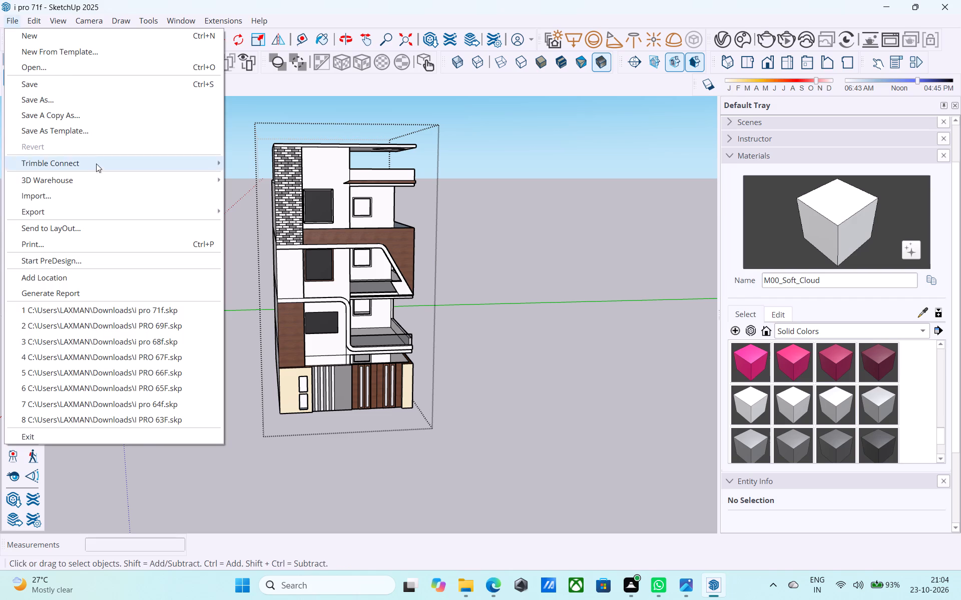
{"action": "left_click", "coordinate": [105, 201]}
{"action": "scroll", "coordinate": [115, 210], "scroll_direction": "down", "scroll_amount": 2}
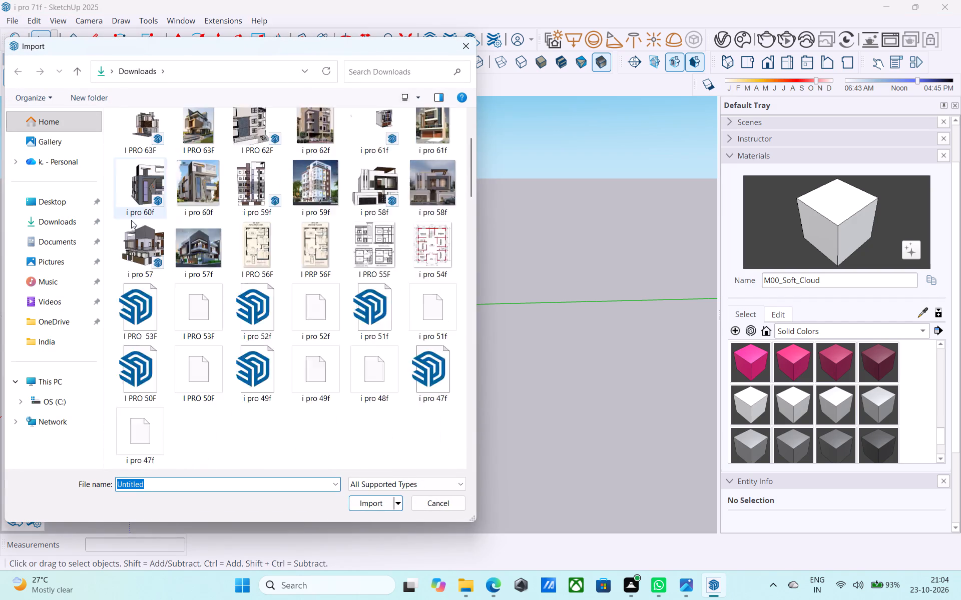
{"action": "scroll", "coordinate": [131, 220], "scroll_direction": "down", "scroll_amount": 3}
{"action": "scroll", "coordinate": [251, 262], "scroll_direction": "down", "scroll_amount": 1}
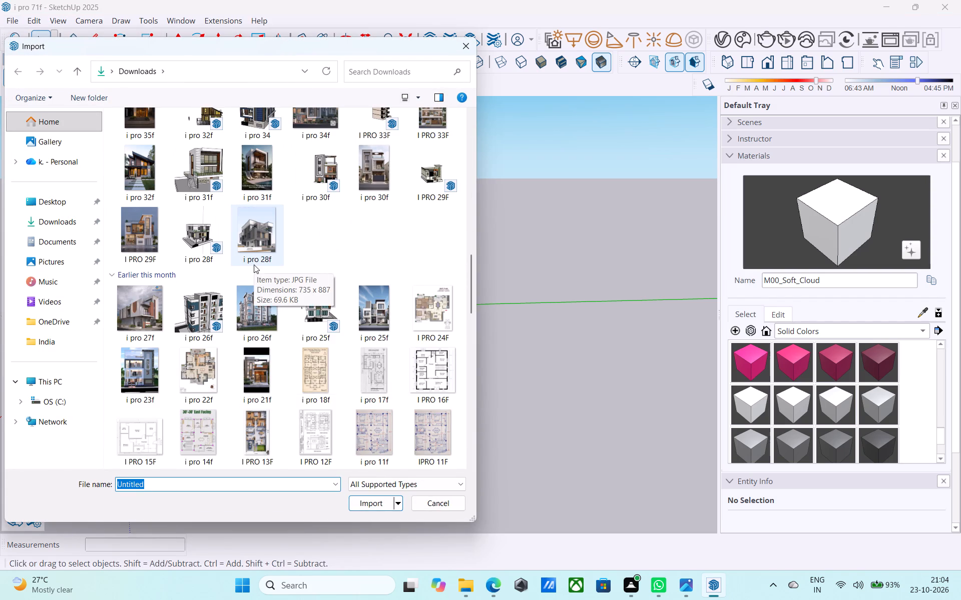
{"action": "scroll", "coordinate": [254, 264], "scroll_direction": "up", "scroll_amount": 4}
{"action": "scroll", "coordinate": [254, 264], "scroll_direction": "down", "scroll_amount": 11}
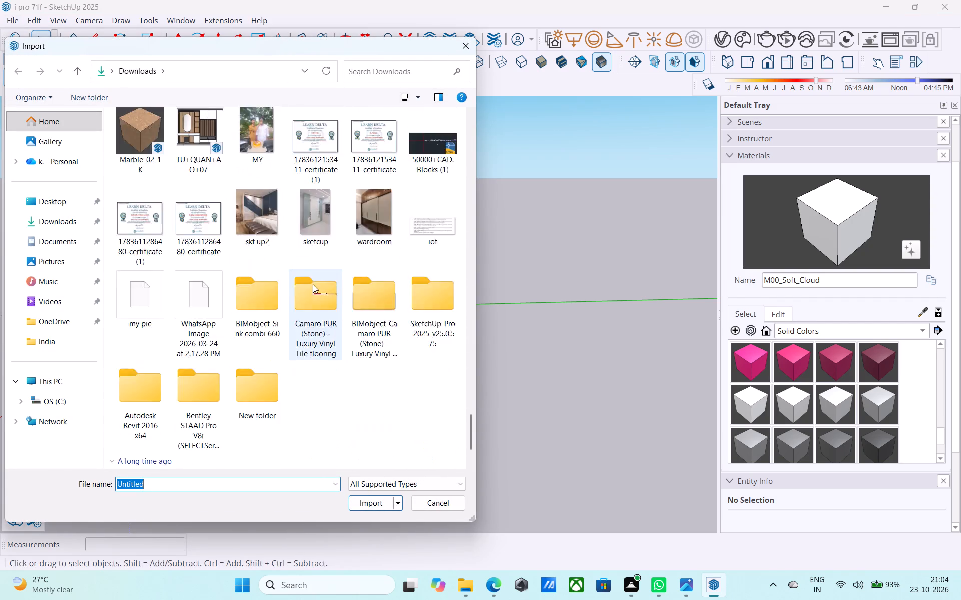
{"action": "scroll", "coordinate": [329, 268], "scroll_direction": "up", "scroll_amount": 2}
{"action": "left_click", "coordinate": [429, 197]}
{"action": "scroll", "coordinate": [414, 167], "scroll_direction": "down", "scroll_amount": 6}
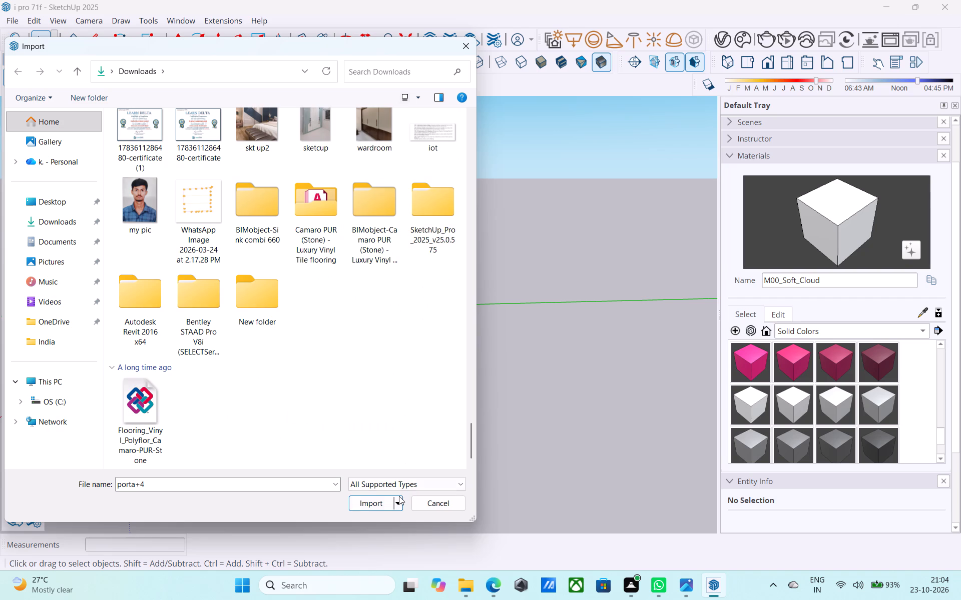
{"action": "left_click", "coordinate": [383, 501]}
{"action": "left_click", "coordinate": [505, 318]}
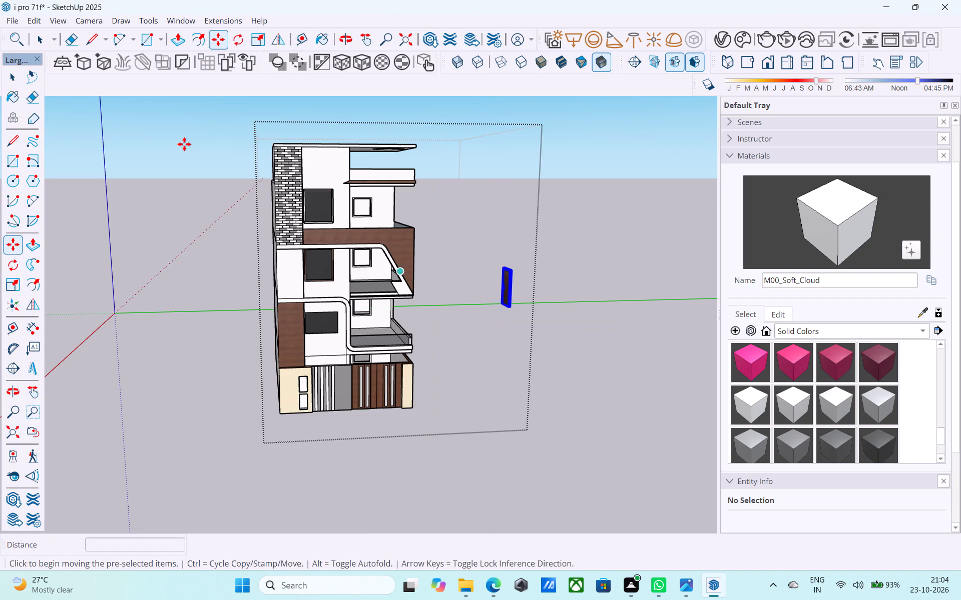
Import the window-set file named 3D from the Downloads folder and place it beyond the porta+4 component.
{"action": "left_click", "coordinate": [14, 23]}
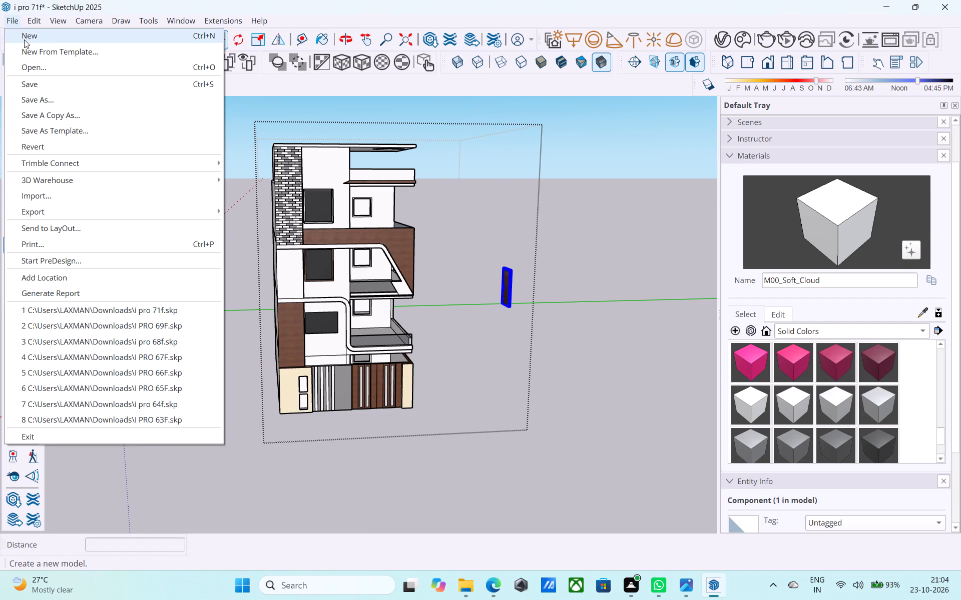
{"action": "left_click", "coordinate": [48, 196]}
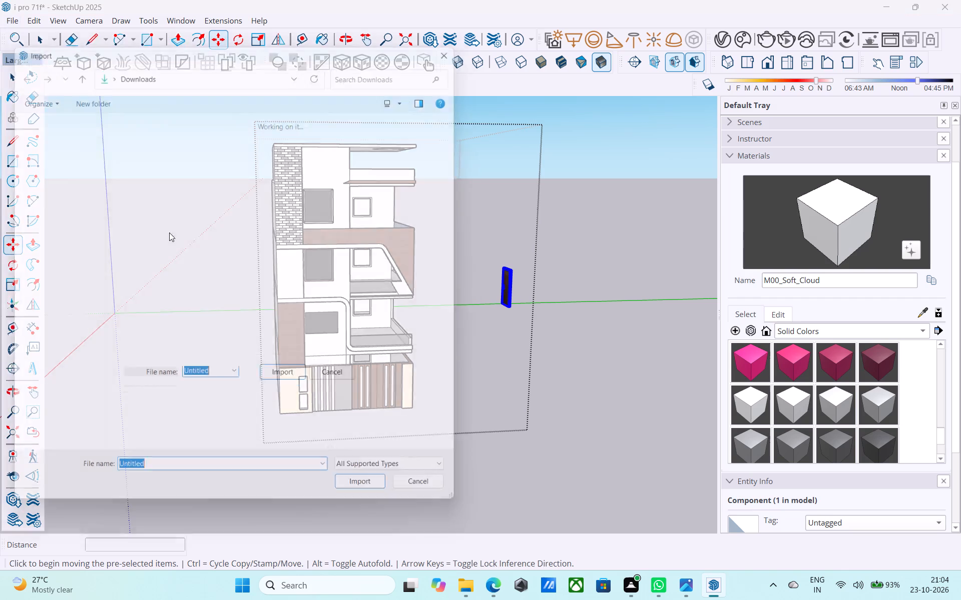
{"action": "scroll", "coordinate": [191, 232], "scroll_direction": "down", "scroll_amount": 7}
{"action": "scroll", "coordinate": [274, 252], "scroll_direction": "down", "scroll_amount": 1}
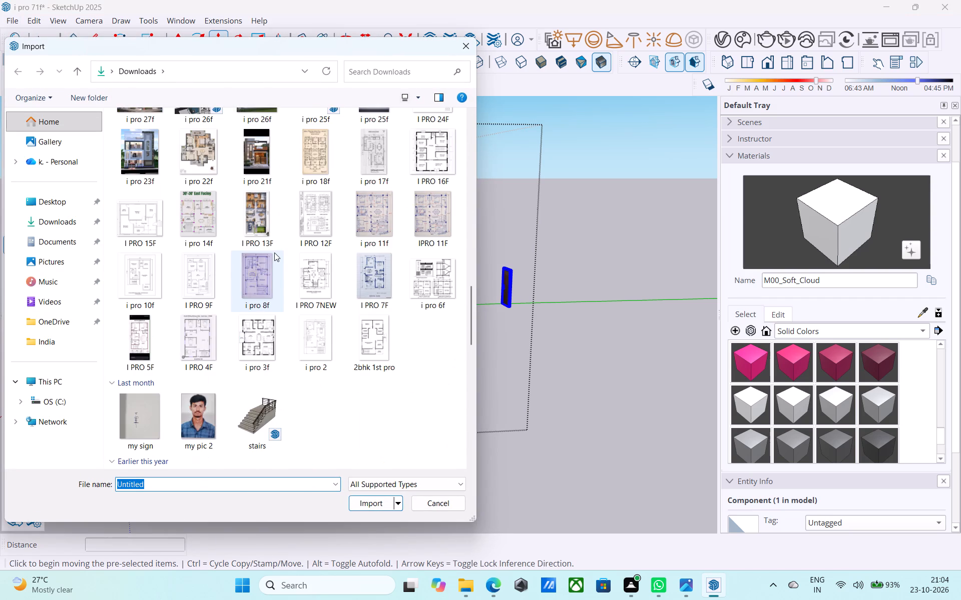
{"action": "scroll", "coordinate": [274, 252], "scroll_direction": "down", "scroll_amount": 2}
{"action": "left_click", "coordinate": [310, 326]}
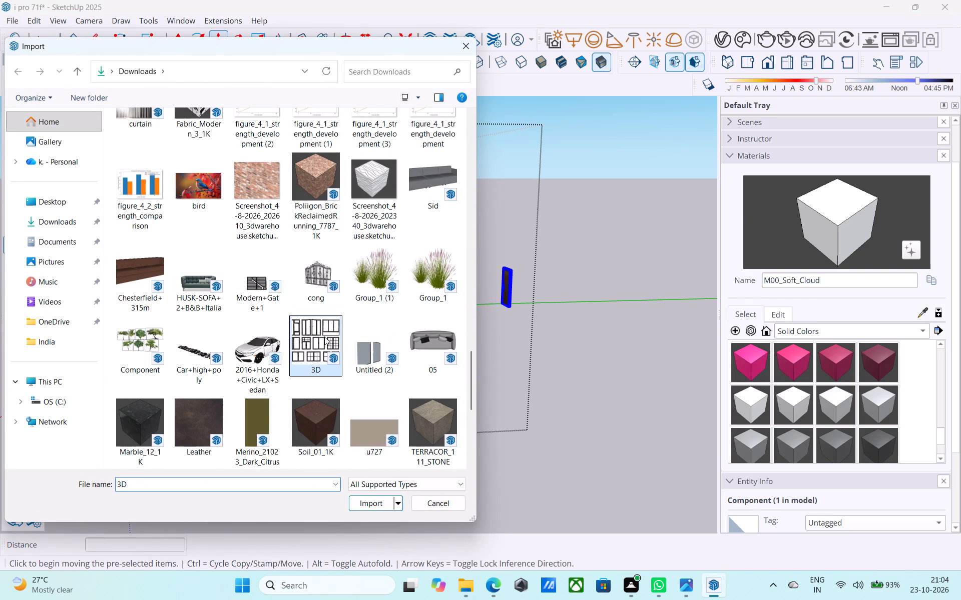
{"action": "left_click", "coordinate": [384, 508]}
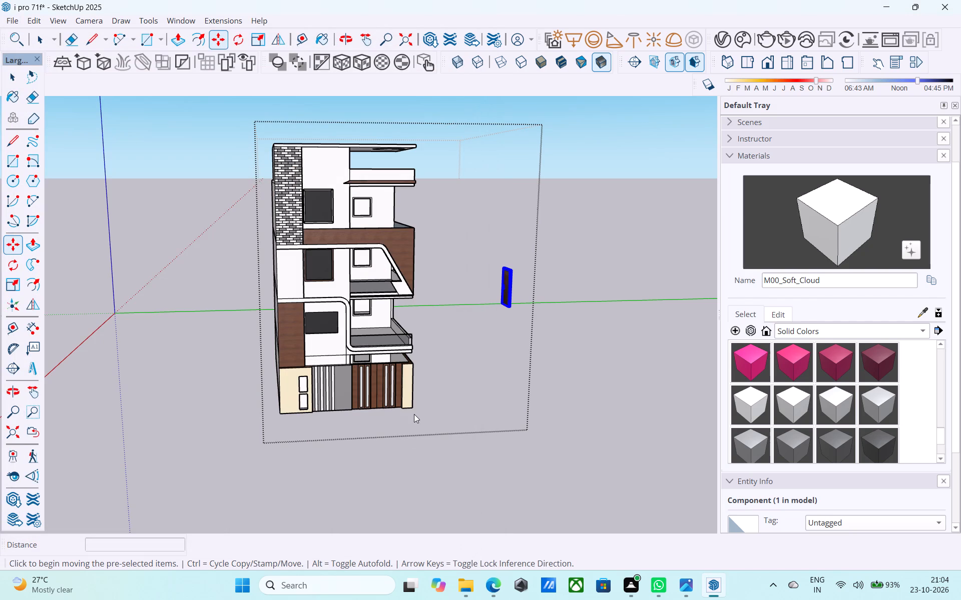
{"action": "scroll", "coordinate": [412, 407], "scroll_direction": "down", "scroll_amount": 6}
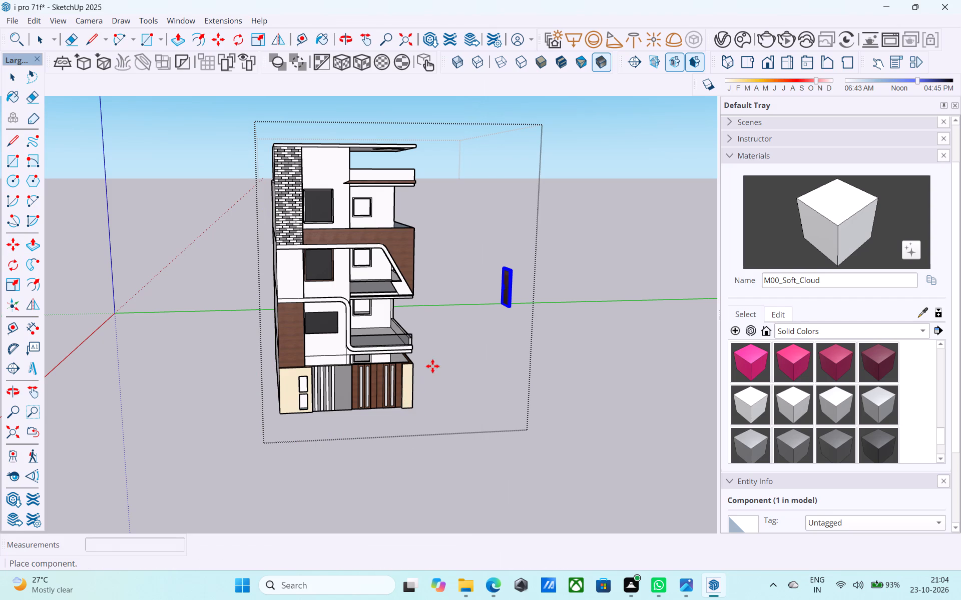
{"action": "middle_click_drag", "start_coordinate": [445, 357], "coordinate": [417, 349]}
{"action": "scroll", "coordinate": [416, 349], "scroll_direction": "down", "scroll_amount": 4}
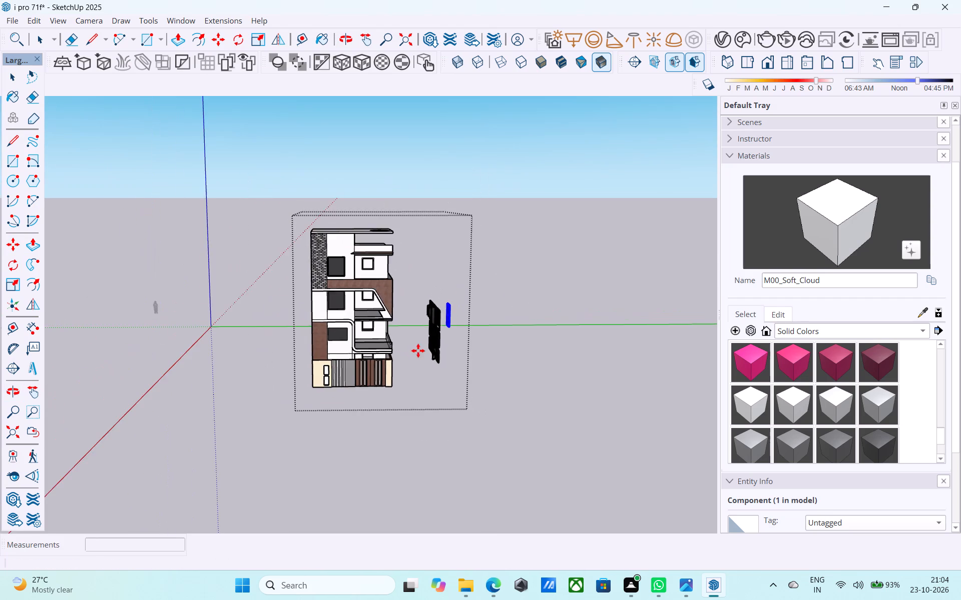
{"action": "middle_click_drag", "start_coordinate": [428, 360], "coordinate": [425, 426]}
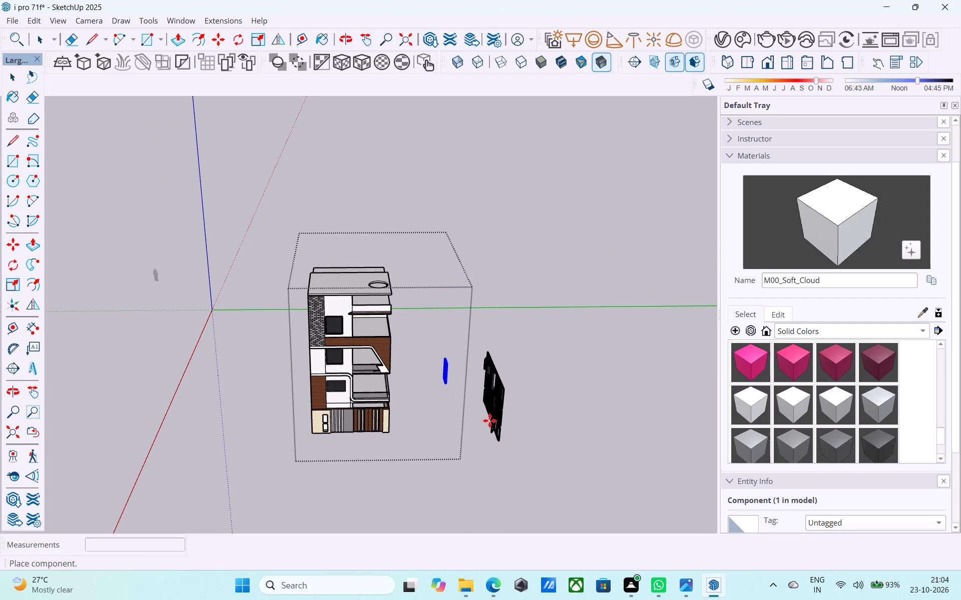
{"action": "left_click", "coordinate": [490, 420]}
Save the model, purging its unused items.
{"action": "middle_click_drag", "start_coordinate": [483, 415], "coordinate": [472, 287]}
{"action": "scroll", "coordinate": [499, 336], "scroll_direction": "up", "scroll_amount": 2}
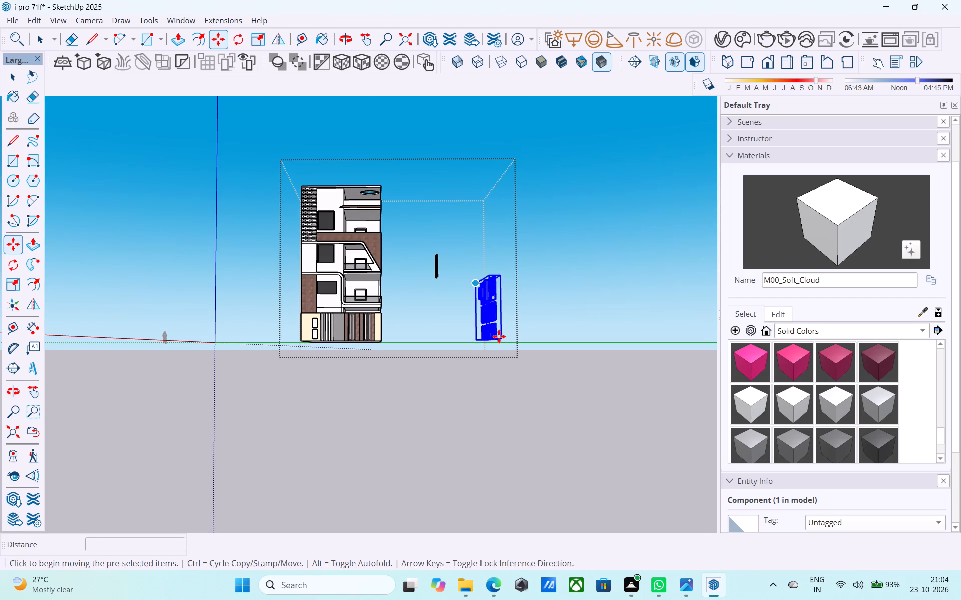
{"action": "scroll", "coordinate": [499, 336], "scroll_direction": "up", "scroll_amount": 2}
{"action": "scroll", "coordinate": [499, 336], "scroll_direction": "down", "scroll_amount": 3}
{"action": "middle_click", "coordinate": [493, 341]}
{"action": "middle_click_drag", "start_coordinate": [440, 294], "coordinate": [458, 404]}
{"action": "scroll", "coordinate": [454, 399], "scroll_direction": "up", "scroll_amount": 2}
{"action": "key", "text": "ctrl+s"}
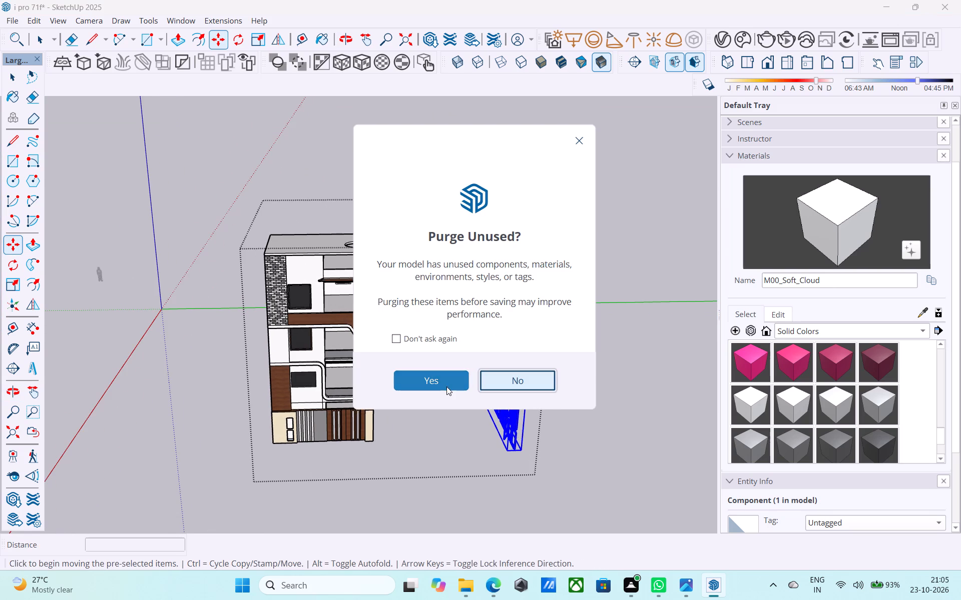
{"action": "left_click", "coordinate": [446, 386]}
{"action": "key", "text": "space"}
{"action": "left_click", "coordinate": [446, 386]}
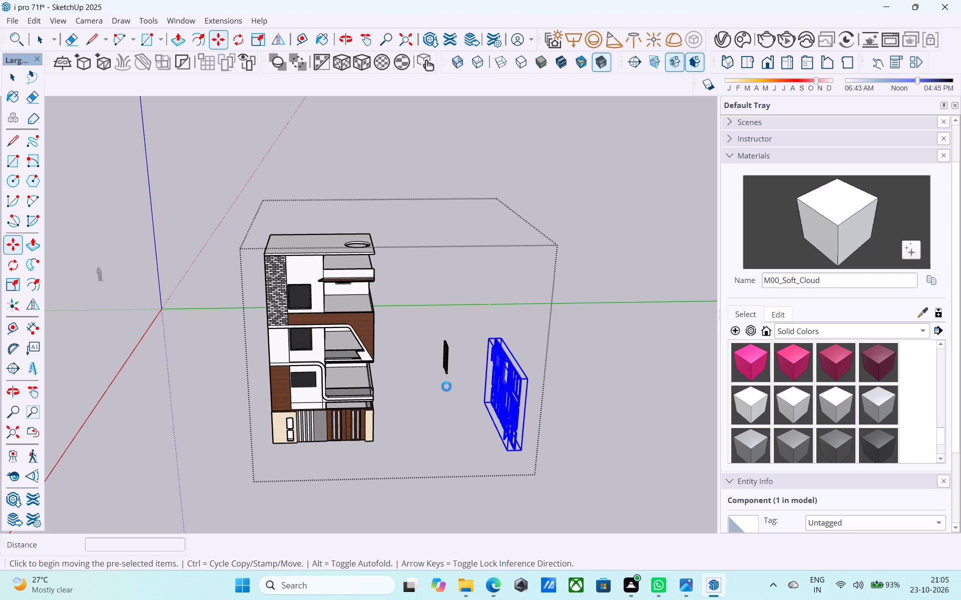
Explode the imported window set twice, down to its separate window groups.
{"action": "left_click", "coordinate": [497, 402]}
{"action": "right_click", "coordinate": [497, 402]}
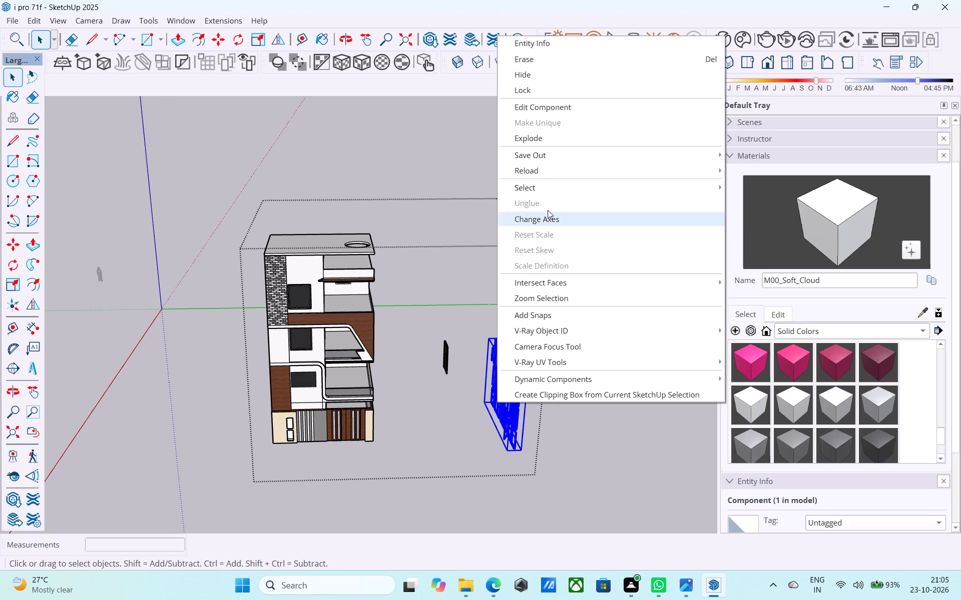
{"action": "left_click", "coordinate": [537, 141]}
{"action": "left_click", "coordinate": [490, 395]}
{"action": "right_click", "coordinate": [489, 395]}
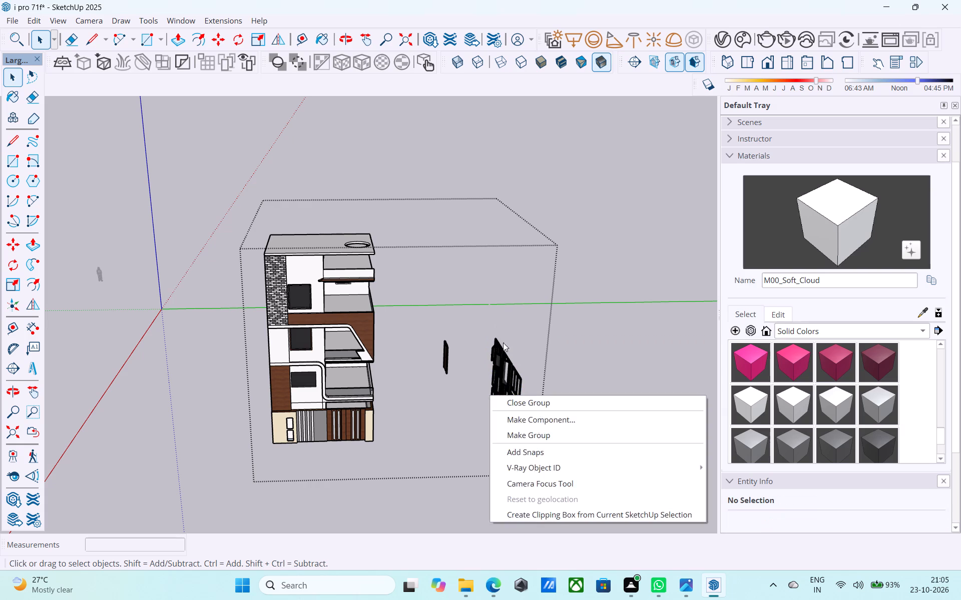
{"action": "left_click", "coordinate": [505, 348]}
{"action": "right_click", "coordinate": [507, 357]}
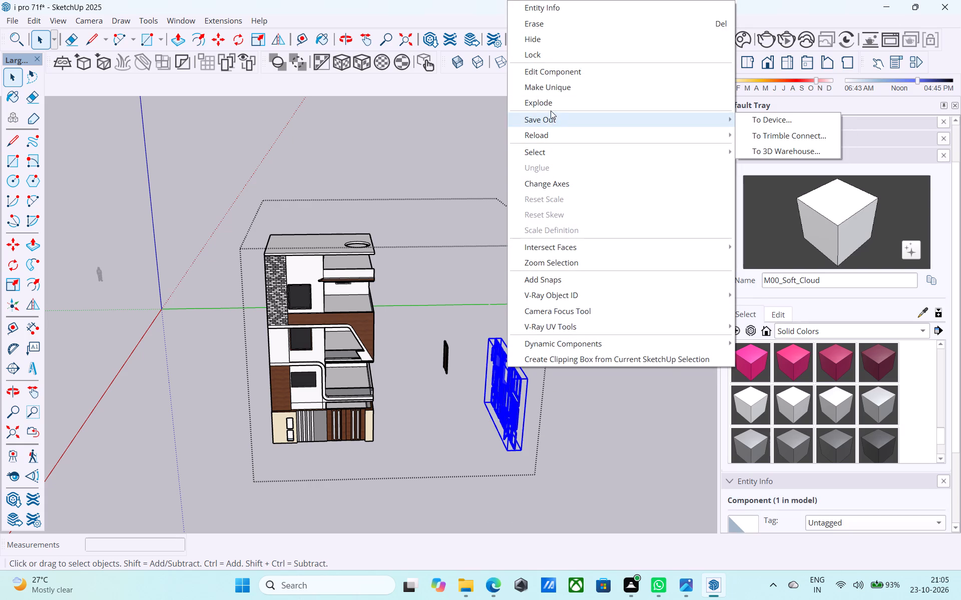
{"action": "left_click", "coordinate": [549, 97]}
Move the small two-pane window in the set's bottom row about 22' away from the other windows, toward the building.
{"action": "left_click", "coordinate": [510, 393]}
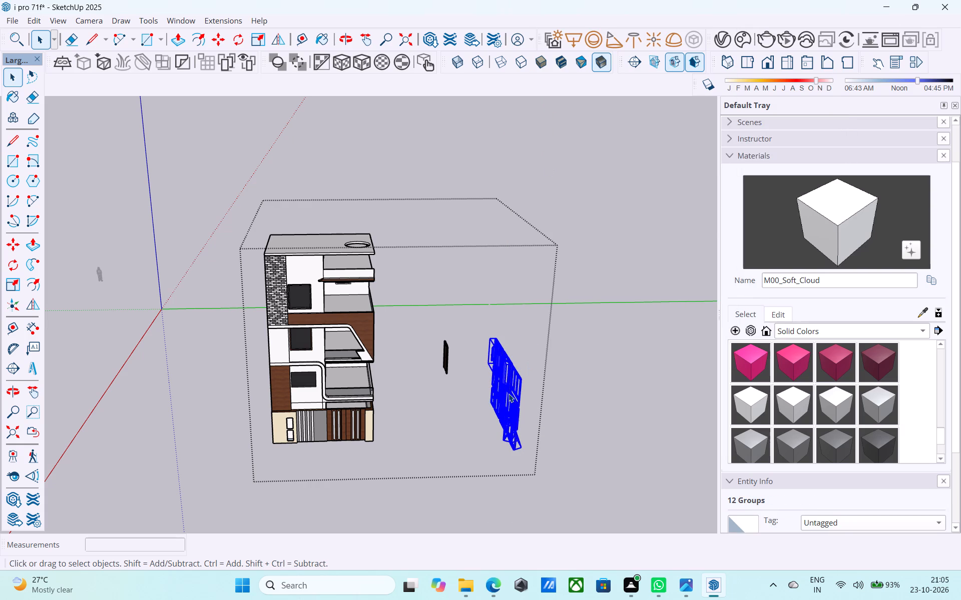
{"action": "scroll", "coordinate": [509, 393], "scroll_direction": "up", "scroll_amount": 5}
{"action": "middle_click_drag", "start_coordinate": [505, 393], "coordinate": [496, 366]}
{"action": "scroll", "coordinate": [498, 366], "scroll_direction": "up", "scroll_amount": 4}
{"action": "middle_click_drag", "start_coordinate": [501, 365], "coordinate": [557, 379]}
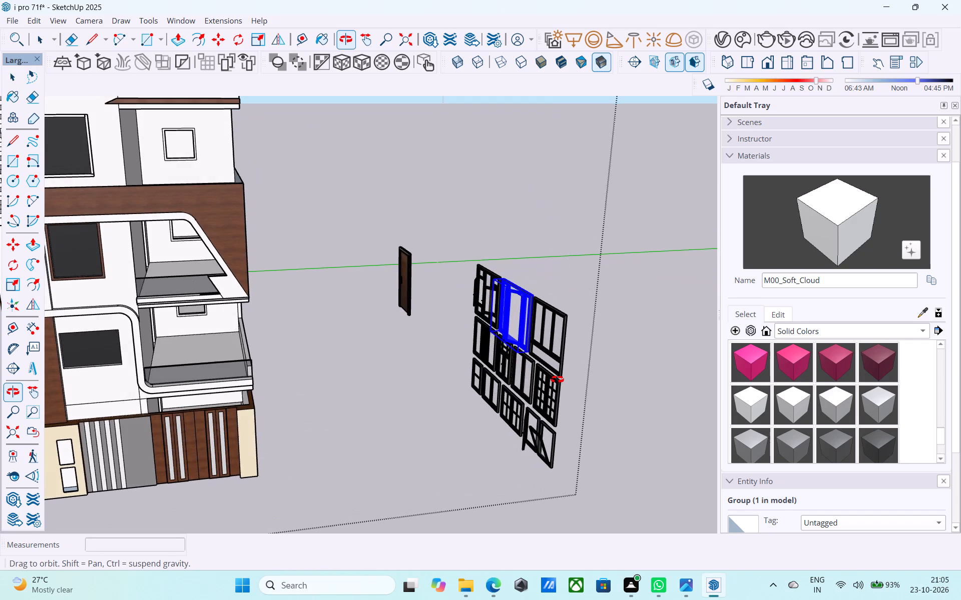
{"action": "middle_click_drag", "start_coordinate": [557, 379], "coordinate": [570, 358]}
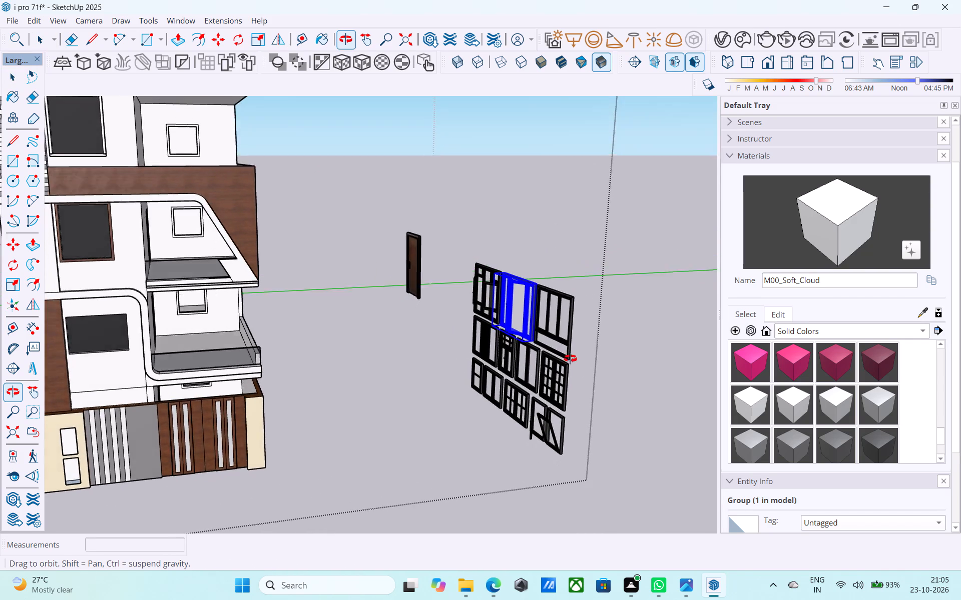
{"action": "middle_click_drag", "start_coordinate": [570, 358], "coordinate": [583, 326]}
{"action": "scroll", "coordinate": [487, 389], "scroll_direction": "up", "scroll_amount": 4}
{"action": "left_click", "coordinate": [503, 389]}
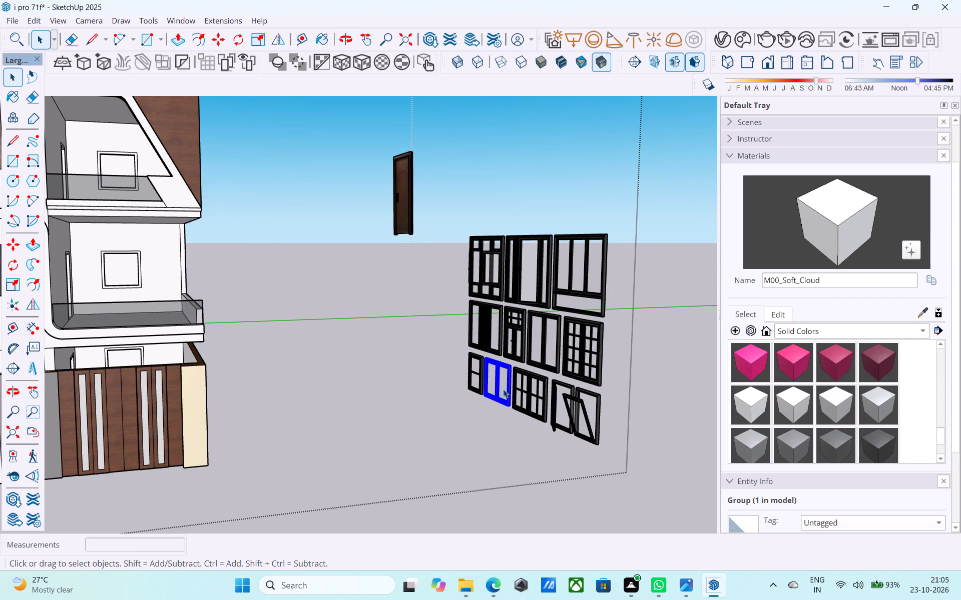
{"action": "key", "text": "m"}
{"action": "left_click", "coordinate": [503, 389]}
{"action": "left_click", "coordinate": [366, 418]}
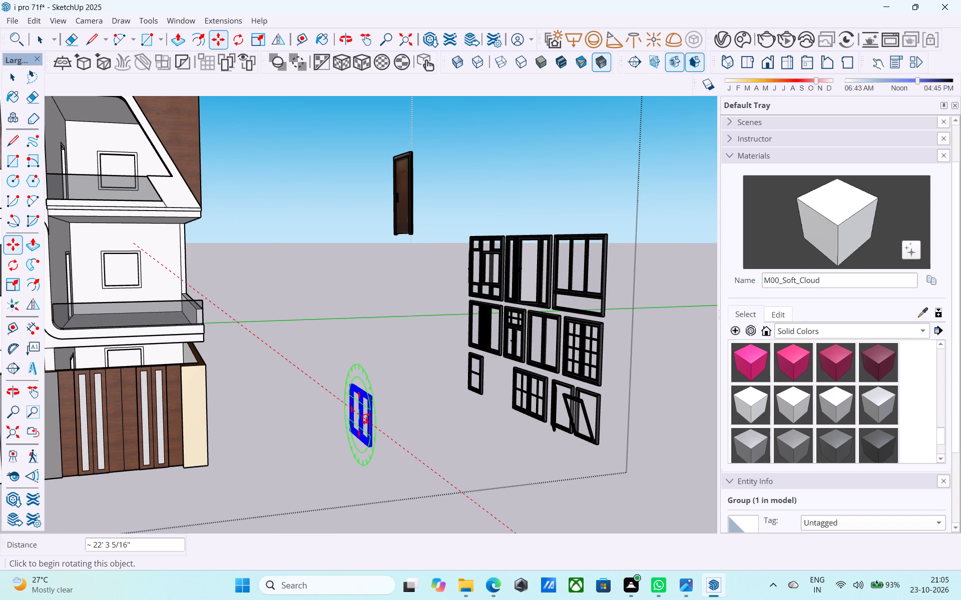
{"action": "key", "text": "space"}
Delete all the remaining windows of the imported set, keeping only the separated two-pane window.
{"action": "scroll", "coordinate": [377, 425], "scroll_direction": "down", "scroll_amount": 6}
{"action": "middle_click_drag", "start_coordinate": [381, 436], "coordinate": [356, 437]}
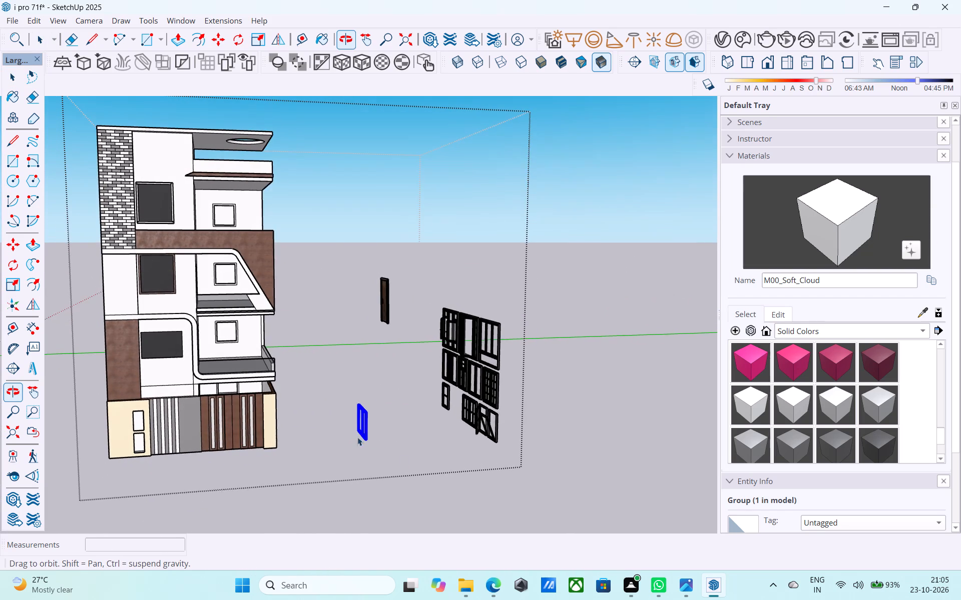
{"action": "left_click_drag", "start_coordinate": [507, 465], "coordinate": [434, 260]}
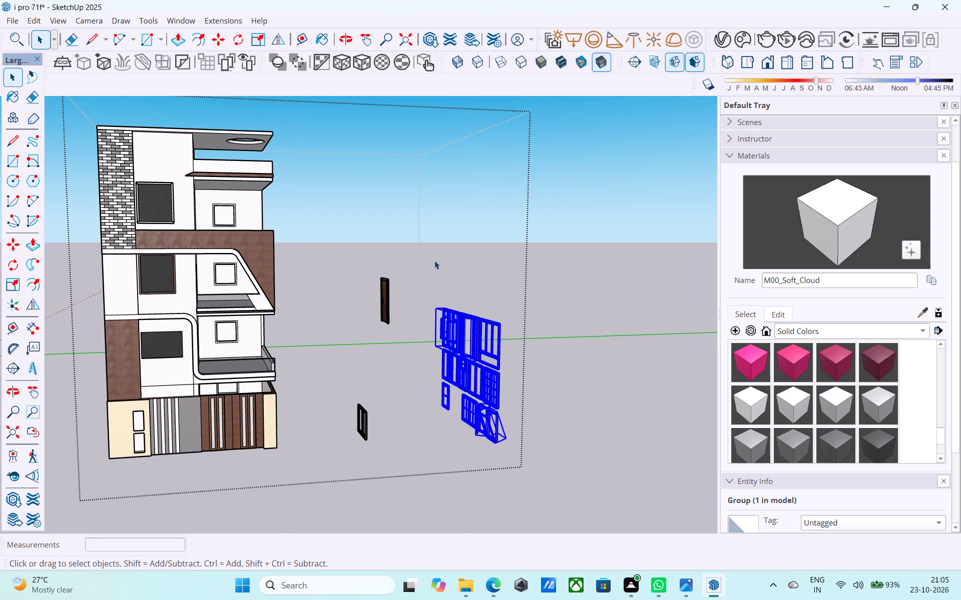
{"action": "key", "text": "Delete"}
Place a vertical guide 2' from the inner corner of the balcony back wall, in line with the doorway edge below.
{"action": "middle_click_drag", "start_coordinate": [424, 279], "coordinate": [415, 311]}
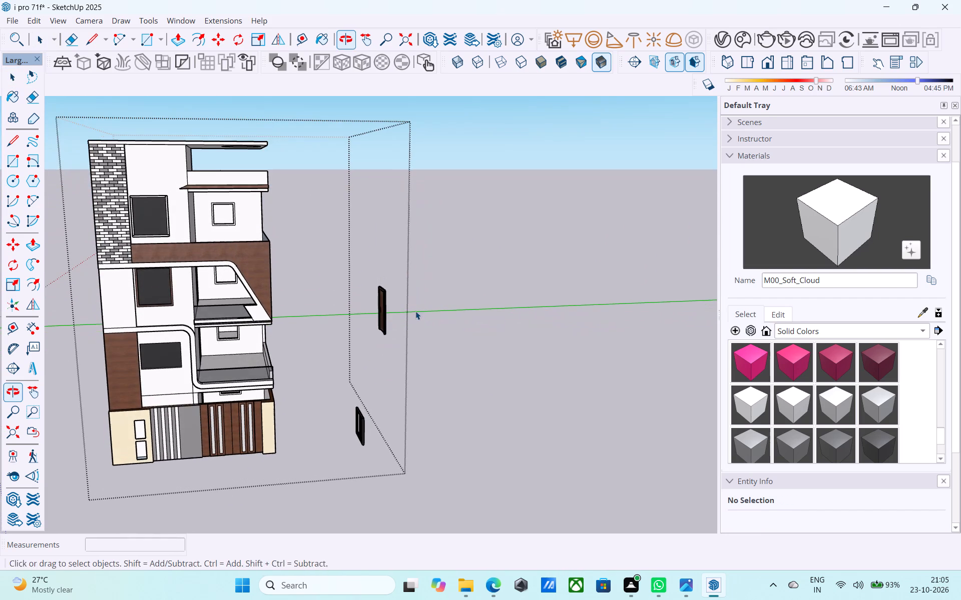
{"action": "middle_click_drag", "start_coordinate": [415, 311], "coordinate": [415, 308]}
{"action": "middle_click_drag", "start_coordinate": [409, 316], "coordinate": [188, 327]}
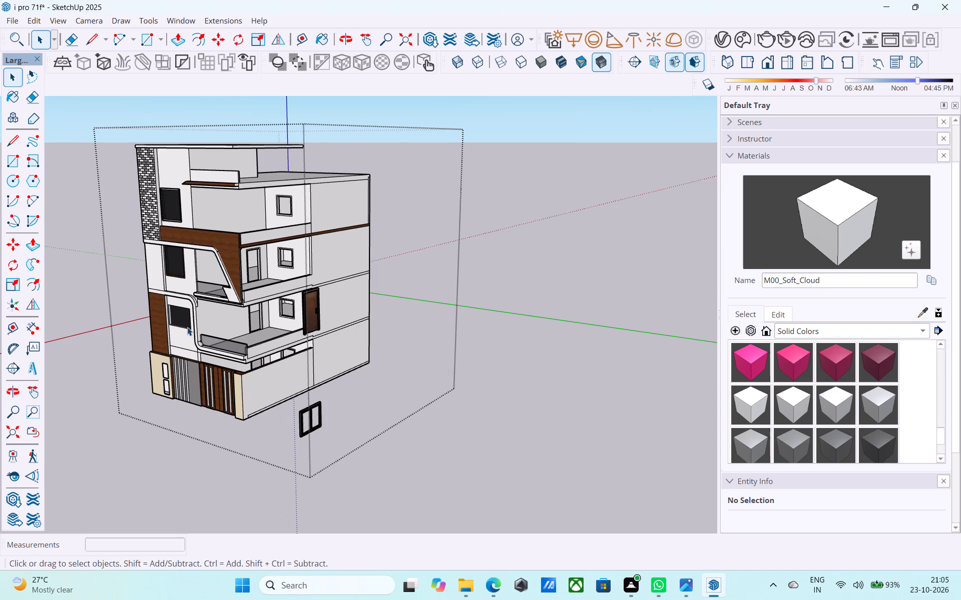
{"action": "scroll", "coordinate": [221, 321], "scroll_direction": "up", "scroll_amount": 1}
{"action": "middle_click_drag", "start_coordinate": [296, 317], "coordinate": [283, 320]}
{"action": "middle_click_drag", "start_coordinate": [279, 304], "coordinate": [304, 393], "text": "shift"}
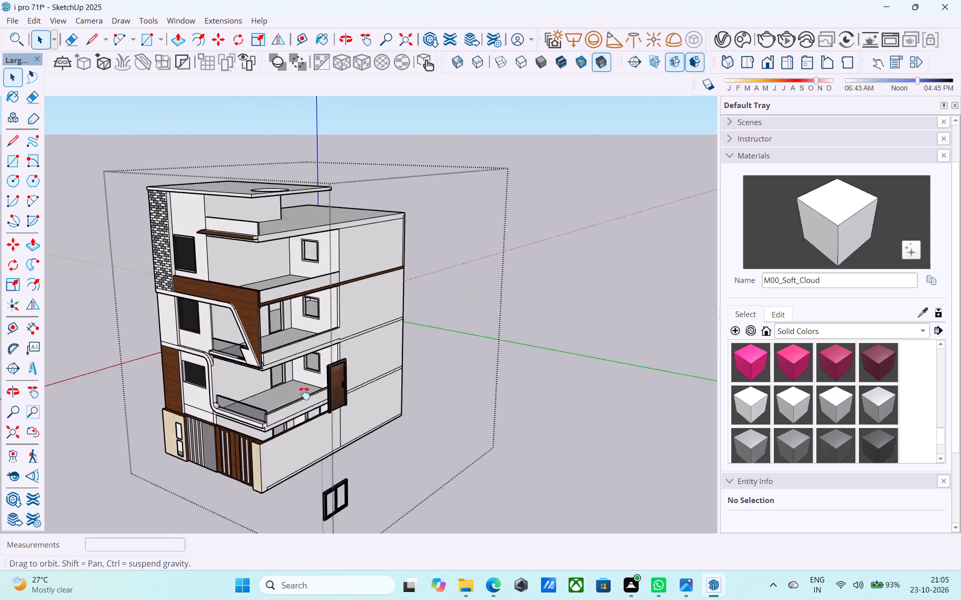
{"action": "middle_click_drag", "start_coordinate": [304, 393], "coordinate": [307, 425], "text": "shift"}
{"action": "scroll", "coordinate": [303, 411], "scroll_direction": "up", "scroll_amount": 4}
{"action": "middle_click_drag", "start_coordinate": [317, 391], "coordinate": [304, 354], "text": "shift"}
{"action": "key", "text": "t"}
{"action": "scroll", "coordinate": [308, 355], "scroll_direction": "up", "scroll_amount": 2}
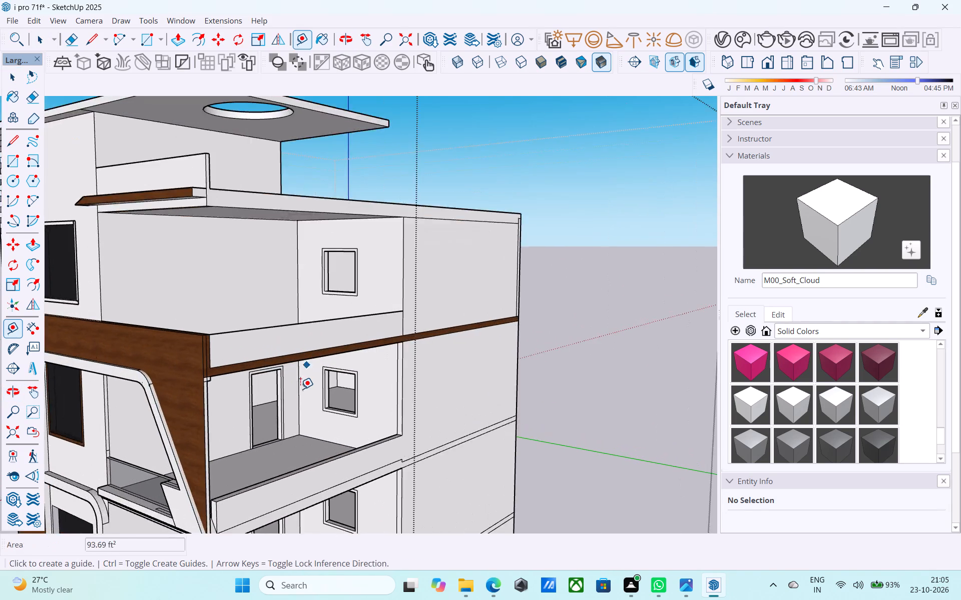
{"action": "scroll", "coordinate": [300, 389], "scroll_direction": "up", "scroll_amount": 3}
{"action": "left_click", "coordinate": [298, 399]}
{"action": "scroll", "coordinate": [286, 402], "scroll_direction": "down", "scroll_amount": 1}
{"action": "middle_click_drag", "start_coordinate": [288, 406], "coordinate": [326, 498], "text": "shift"}
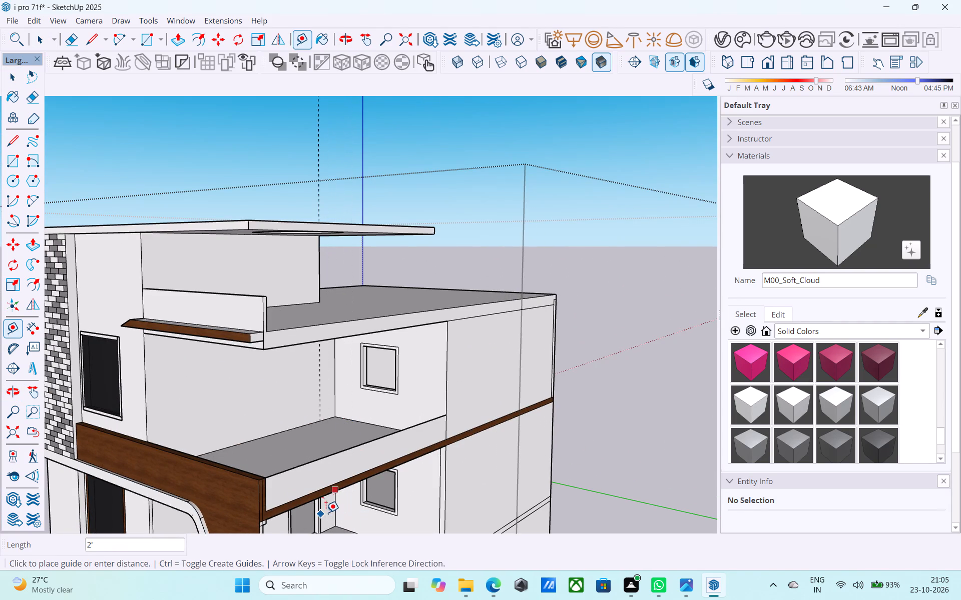
{"action": "left_click", "coordinate": [326, 512]}
Draw a 4' by 7' door rectangle on the top-floor balcony wall, starting where the guide meets the floor.
{"action": "middle_click_drag", "start_coordinate": [342, 415], "coordinate": [314, 432]}
{"action": "key", "text": "r"}
{"action": "scroll", "coordinate": [315, 433], "scroll_direction": "up", "scroll_amount": 4}
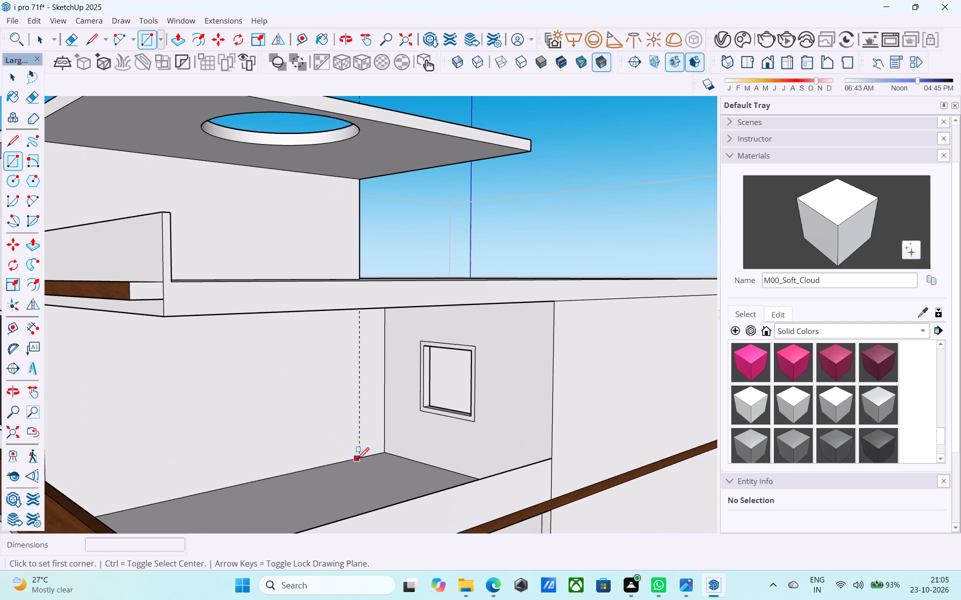
{"action": "left_click", "coordinate": [358, 458]}
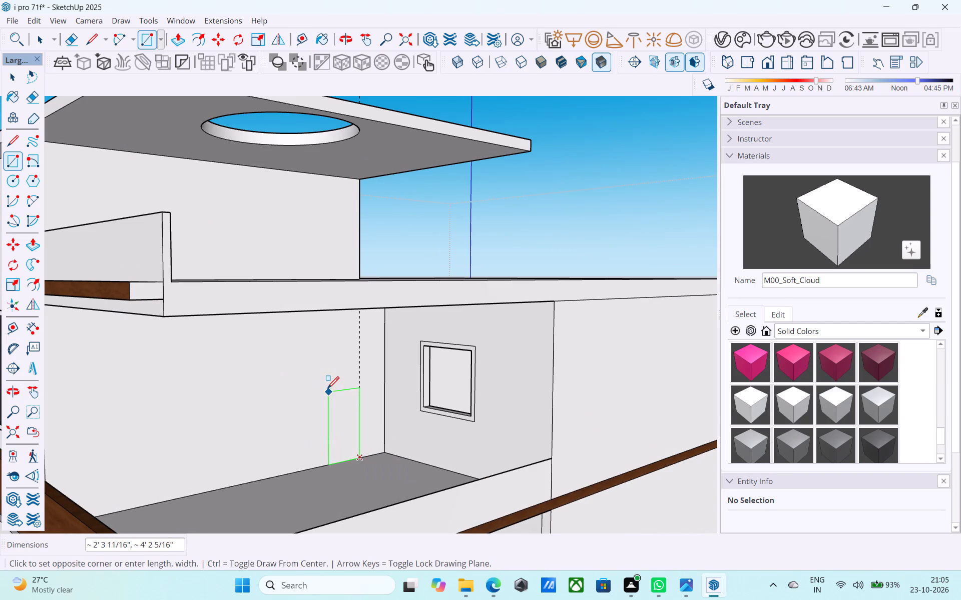
{"action": "type", "text": "7',4'"}
{"action": "key", "text": "Return"}
{"action": "type", "text": "4',7'"}
{"action": "key", "text": "Return"}
{"action": "key", "text": "space"}
Offset the top-floor door rectangle inward by 3" to form its frame.
{"action": "left_click", "coordinate": [327, 389]}
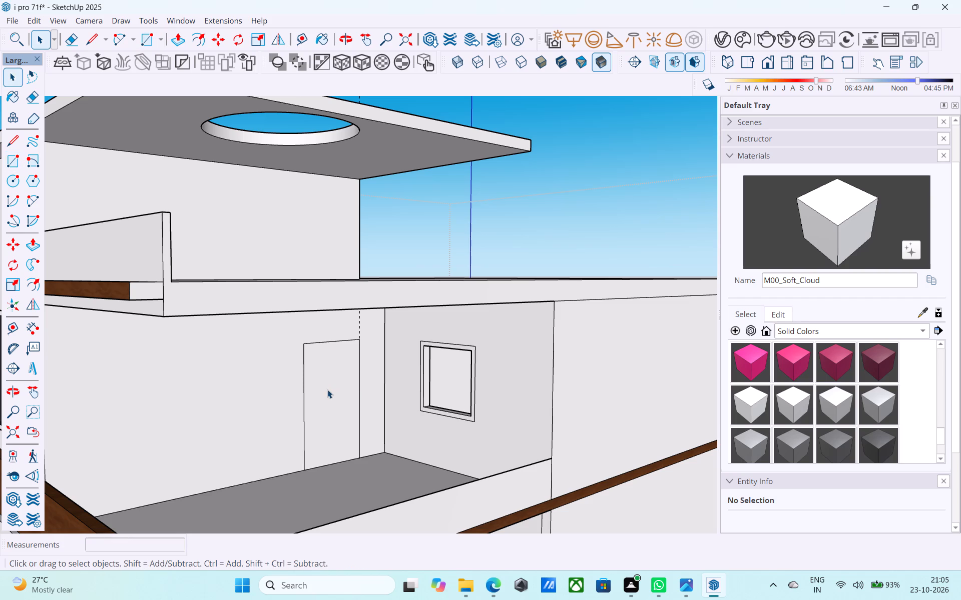
{"action": "scroll", "coordinate": [327, 389], "scroll_direction": "up", "scroll_amount": 2}
{"action": "key", "text": "f"}
{"action": "left_click", "coordinate": [327, 389]}
{"action": "type", "text": "3\""}
{"action": "key", "text": "Return"}
{"action": "key", "text": "space"}
Push the top-floor door's inner face 6" through the wall to cut the doorway opening.
{"action": "left_click", "coordinate": [324, 388]}
{"action": "key", "text": "p"}
{"action": "left_click", "coordinate": [324, 388]}
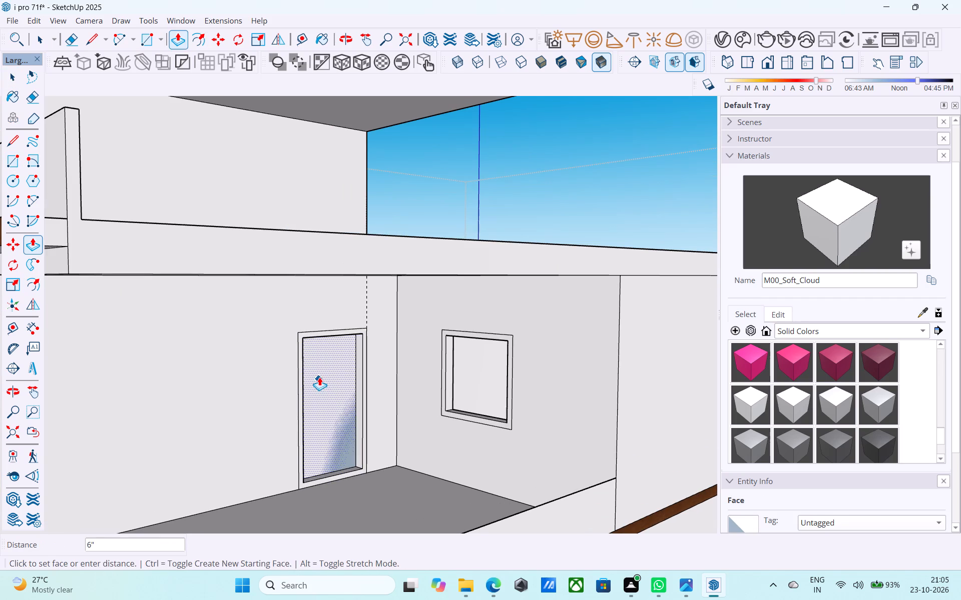
{"action": "left_click", "coordinate": [319, 376]}
{"action": "key", "text": "space"}
Copy the imported brown door into the top-floor balcony doorway, matching its upper corner to the frame's corner.
{"action": "scroll", "coordinate": [318, 347], "scroll_direction": "down", "scroll_amount": 12}
{"action": "middle_click_drag", "start_coordinate": [344, 390], "coordinate": [333, 374]}
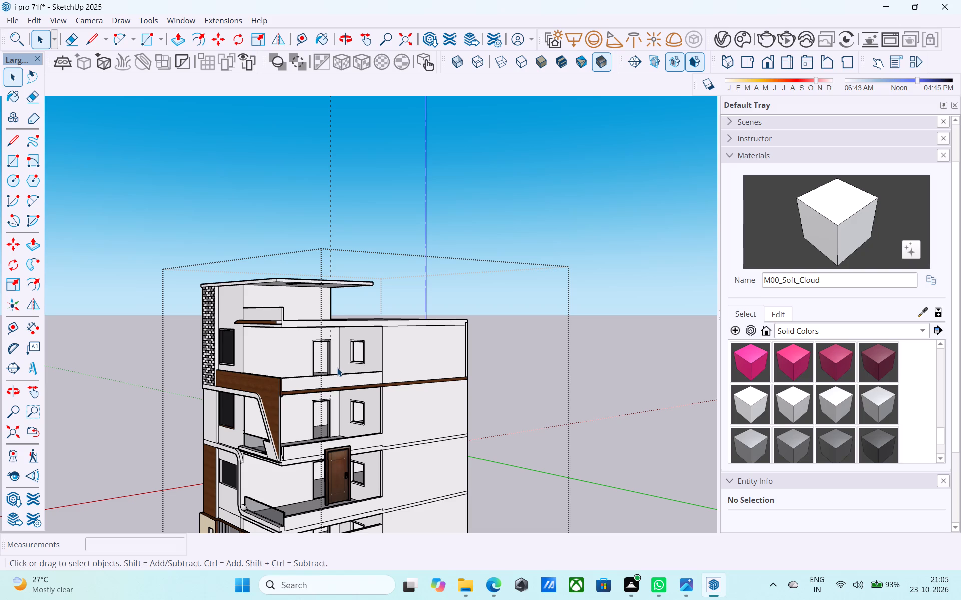
{"action": "scroll", "coordinate": [337, 369], "scroll_direction": "down", "scroll_amount": 6}
{"action": "scroll", "coordinate": [364, 435], "scroll_direction": "up", "scroll_amount": 4}
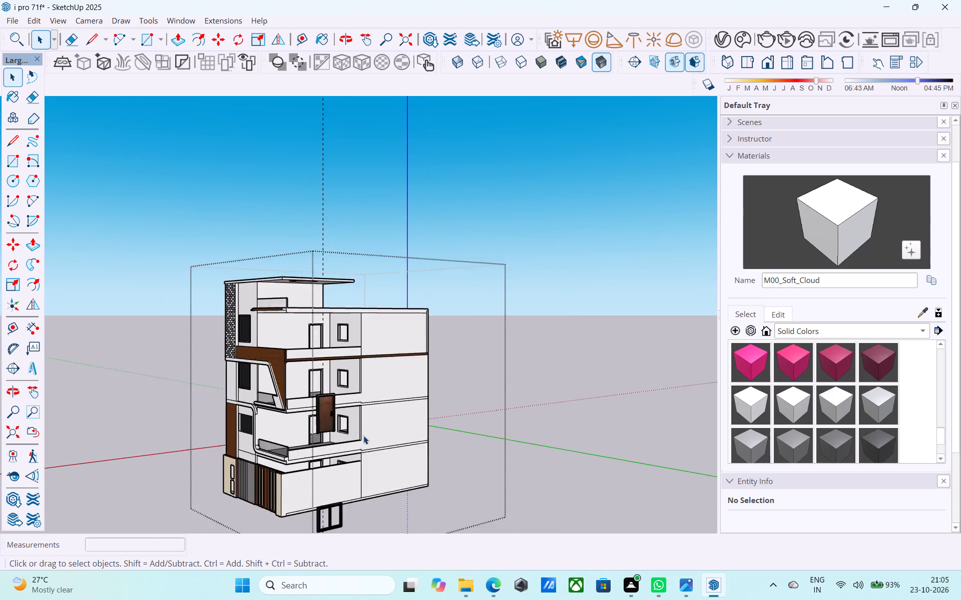
{"action": "scroll", "coordinate": [363, 435], "scroll_direction": "up", "scroll_amount": 6}
{"action": "left_click", "coordinate": [294, 413]}
{"action": "middle_click_drag", "start_coordinate": [292, 411], "coordinate": [280, 476]}
{"action": "key", "text": "m"}
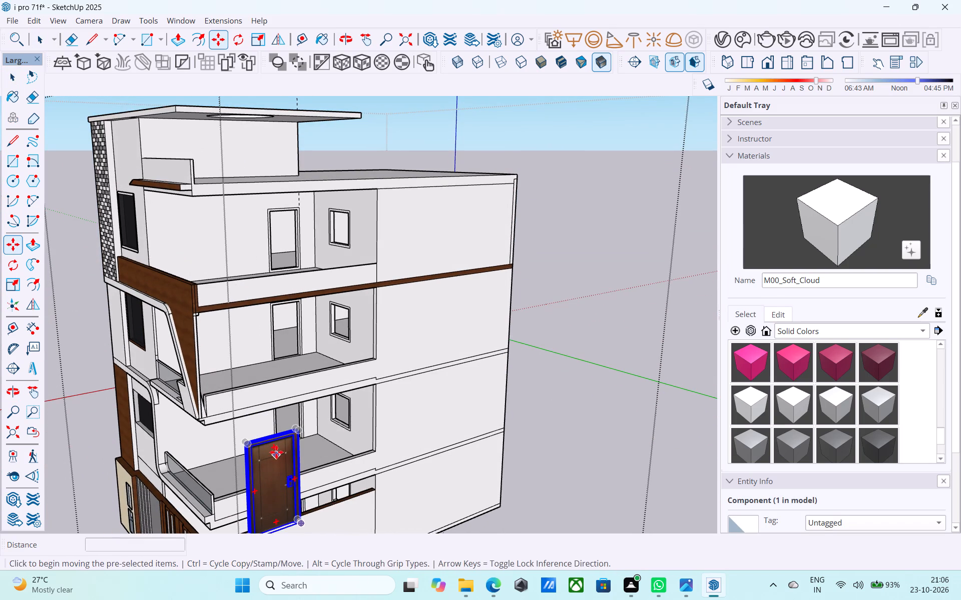
{"action": "middle_click_drag", "start_coordinate": [269, 449], "coordinate": [92, 466]}
{"action": "scroll", "coordinate": [118, 399], "scroll_direction": "up", "scroll_amount": 7}
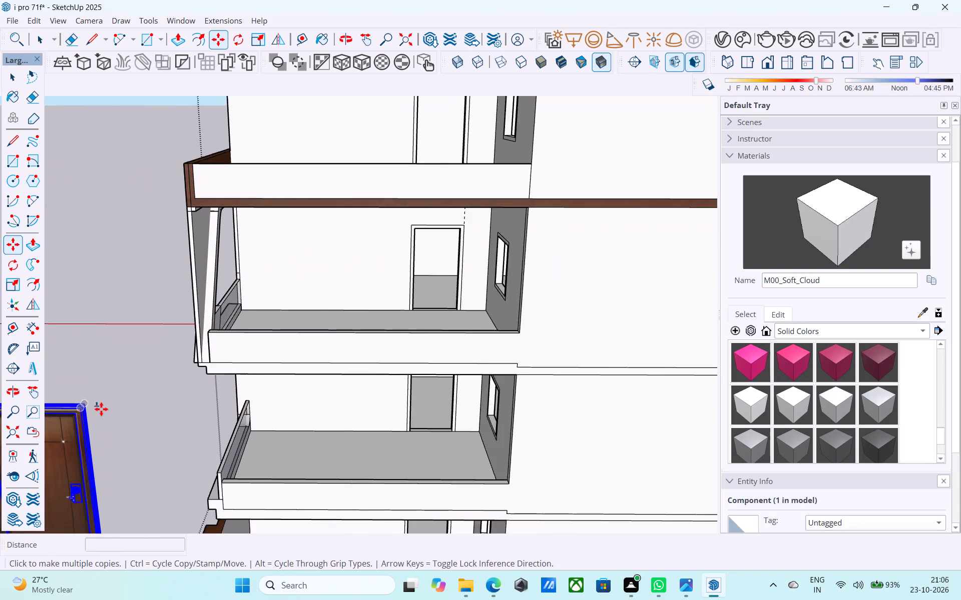
{"action": "left_click", "coordinate": [88, 404]}
{"action": "scroll", "coordinate": [188, 379], "scroll_direction": "down", "scroll_amount": 6}
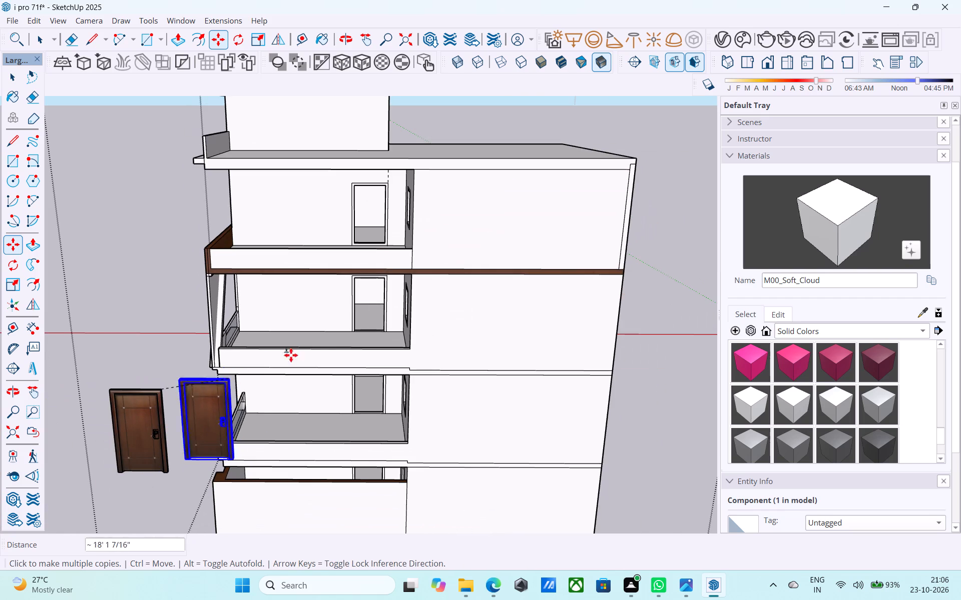
{"action": "middle_click_drag", "start_coordinate": [418, 241], "coordinate": [430, 298], "text": "shift"}
{"action": "scroll", "coordinate": [398, 271], "scroll_direction": "up", "scroll_amount": 12}
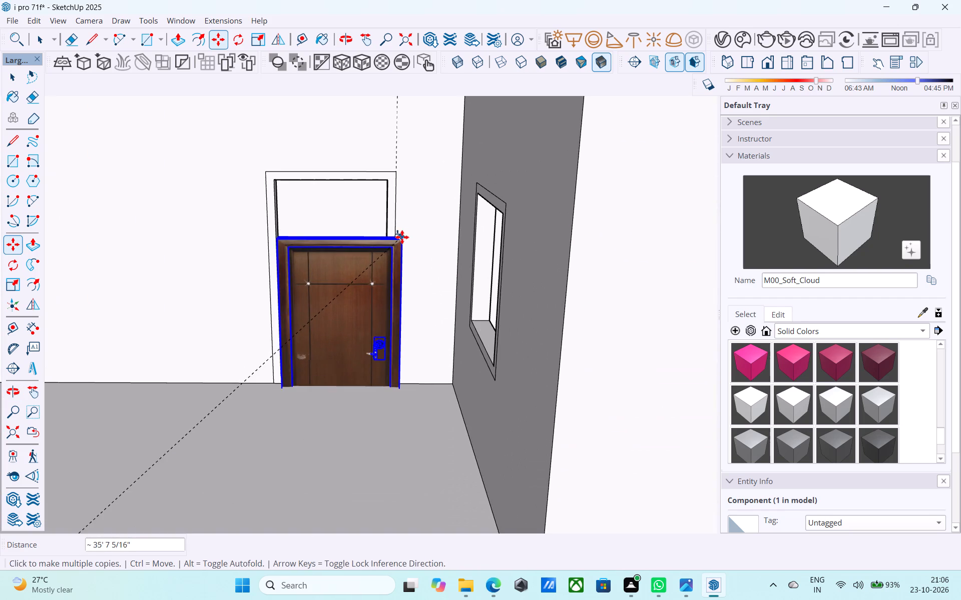
{"action": "left_click", "coordinate": [395, 175]}
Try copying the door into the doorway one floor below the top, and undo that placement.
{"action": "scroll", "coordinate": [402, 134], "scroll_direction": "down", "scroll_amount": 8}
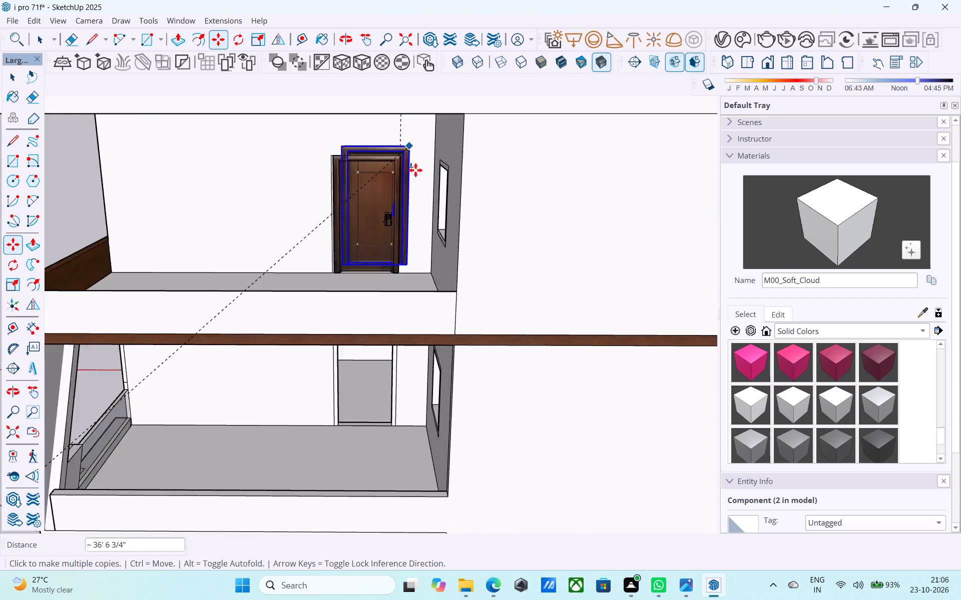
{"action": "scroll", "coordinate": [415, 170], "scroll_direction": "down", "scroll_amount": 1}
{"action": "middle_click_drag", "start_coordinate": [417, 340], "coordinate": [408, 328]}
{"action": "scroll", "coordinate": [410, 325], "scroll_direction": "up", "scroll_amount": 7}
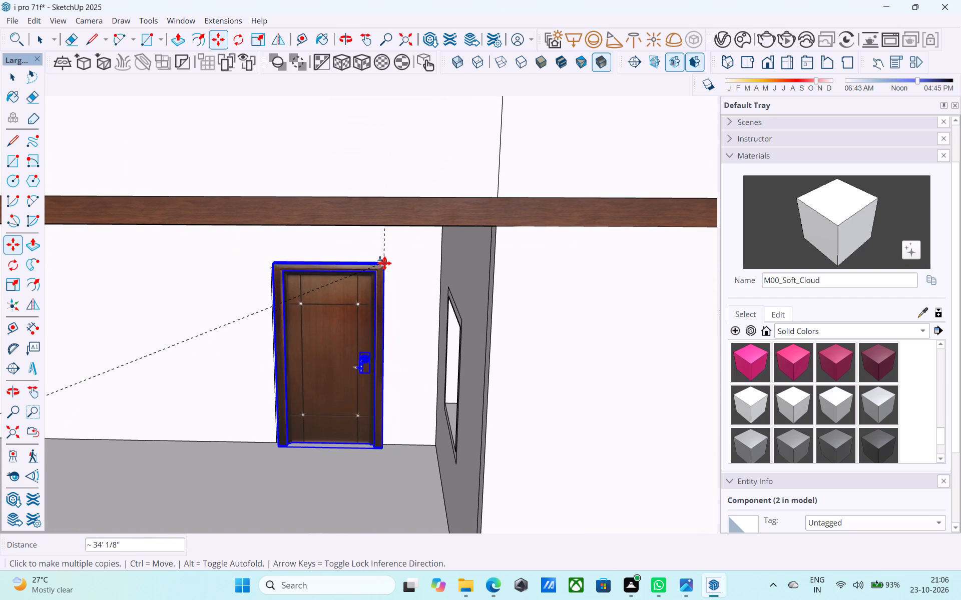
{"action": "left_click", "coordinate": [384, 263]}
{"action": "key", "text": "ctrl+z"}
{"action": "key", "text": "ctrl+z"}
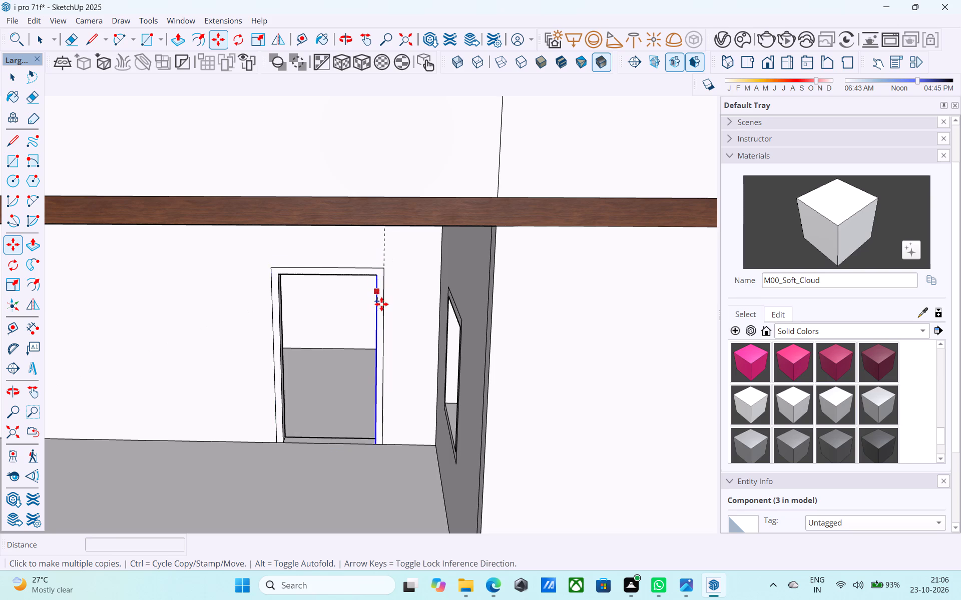
Copy the top-floor brown door into the doorway one floor below, matching its upper corner to the frame's corner.
{"action": "scroll", "coordinate": [380, 302], "scroll_direction": "down", "scroll_amount": 9}
{"action": "key", "text": "space"}
{"action": "left_click", "coordinate": [374, 224]}
{"action": "key", "text": "m"}
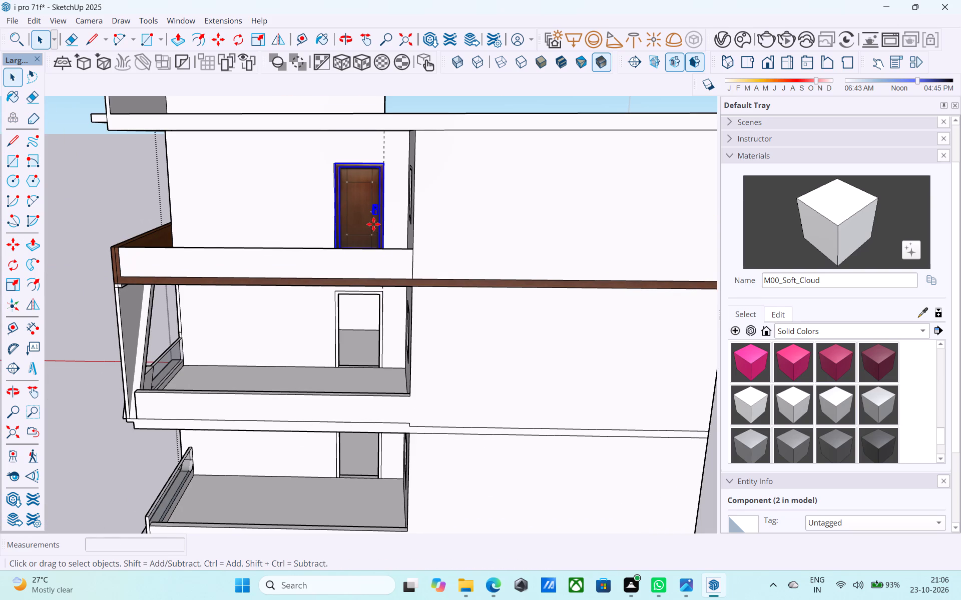
{"action": "scroll", "coordinate": [371, 218], "scroll_direction": "up", "scroll_amount": 6}
{"action": "middle_click_drag", "start_coordinate": [384, 168], "coordinate": [358, 229]}
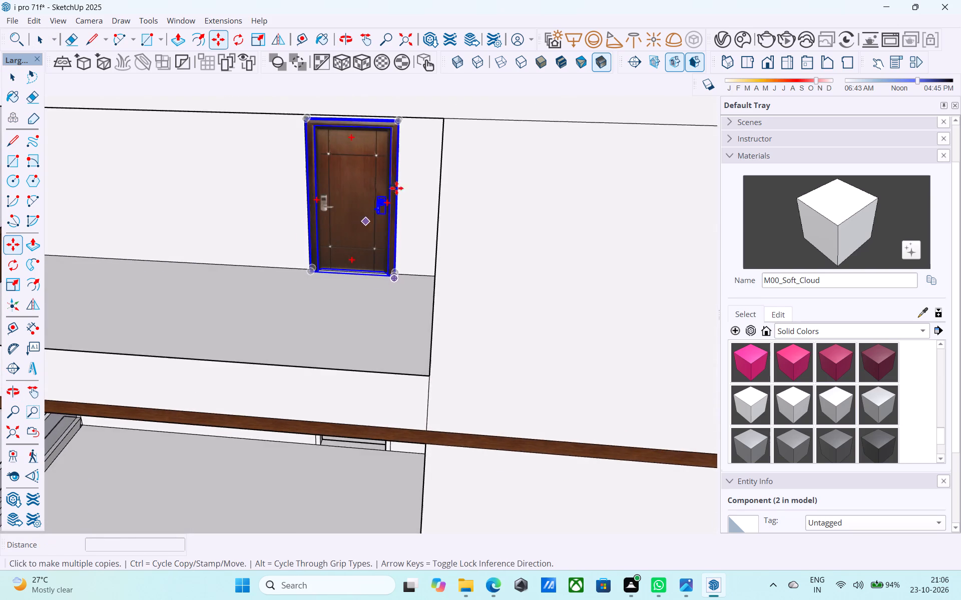
{"action": "scroll", "coordinate": [395, 189], "scroll_direction": "up", "scroll_amount": 1}
{"action": "middle_click_drag", "start_coordinate": [403, 179], "coordinate": [425, 200]}
{"action": "scroll", "coordinate": [395, 246], "scroll_direction": "up", "scroll_amount": 6}
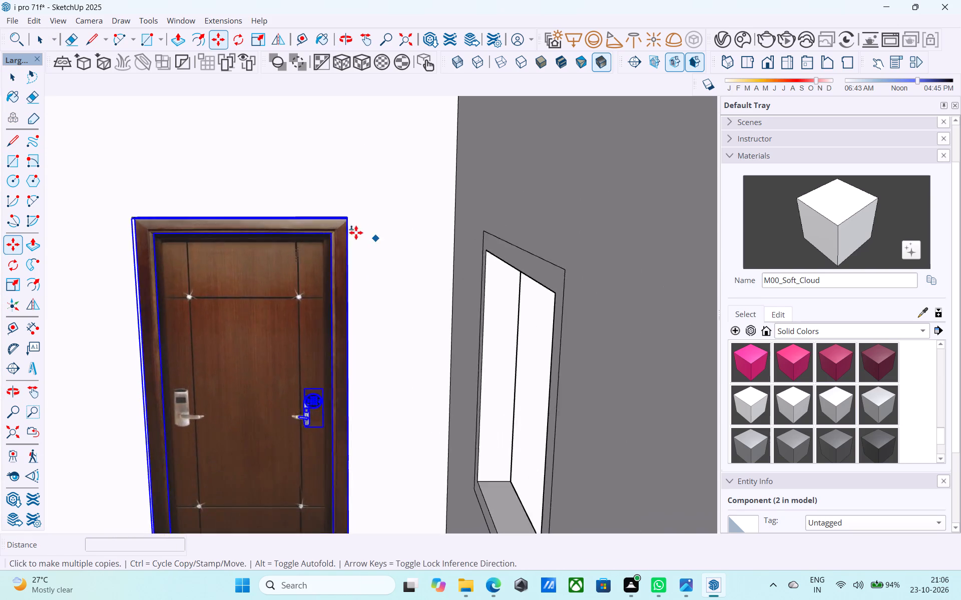
{"action": "scroll", "coordinate": [356, 232], "scroll_direction": "up", "scroll_amount": 8}
{"action": "middle_click_drag", "start_coordinate": [347, 229], "coordinate": [318, 280]}
{"action": "left_click", "coordinate": [347, 201]}
{"action": "scroll", "coordinate": [350, 175], "scroll_direction": "down", "scroll_amount": 2}
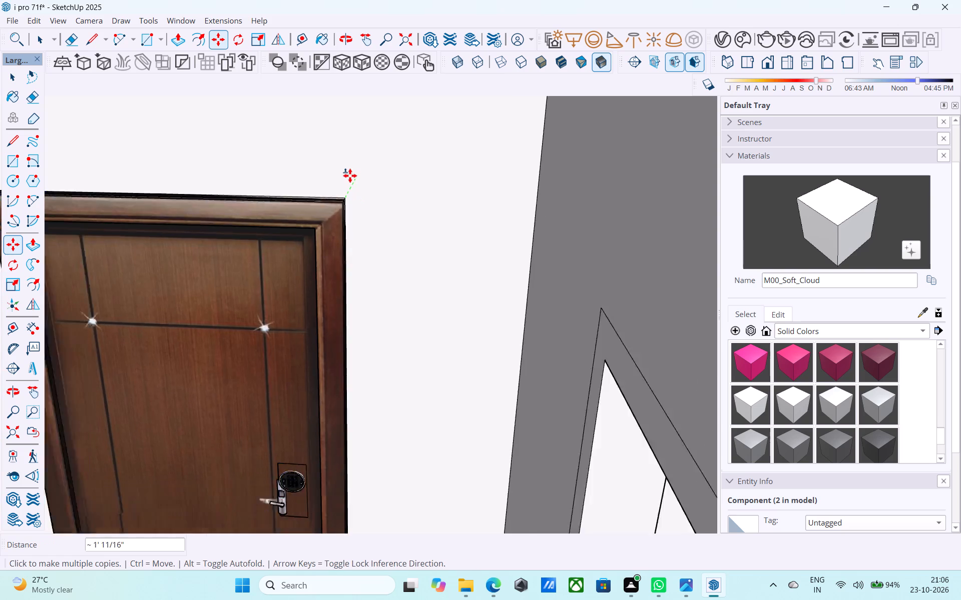
{"action": "scroll", "coordinate": [350, 175], "scroll_direction": "down", "scroll_amount": 10}
{"action": "scroll", "coordinate": [352, 174], "scroll_direction": "down", "scroll_amount": 12}
{"action": "scroll", "coordinate": [333, 247], "scroll_direction": "down", "scroll_amount": 1}
{"action": "middle_click_drag", "start_coordinate": [333, 304], "coordinate": [344, 285]}
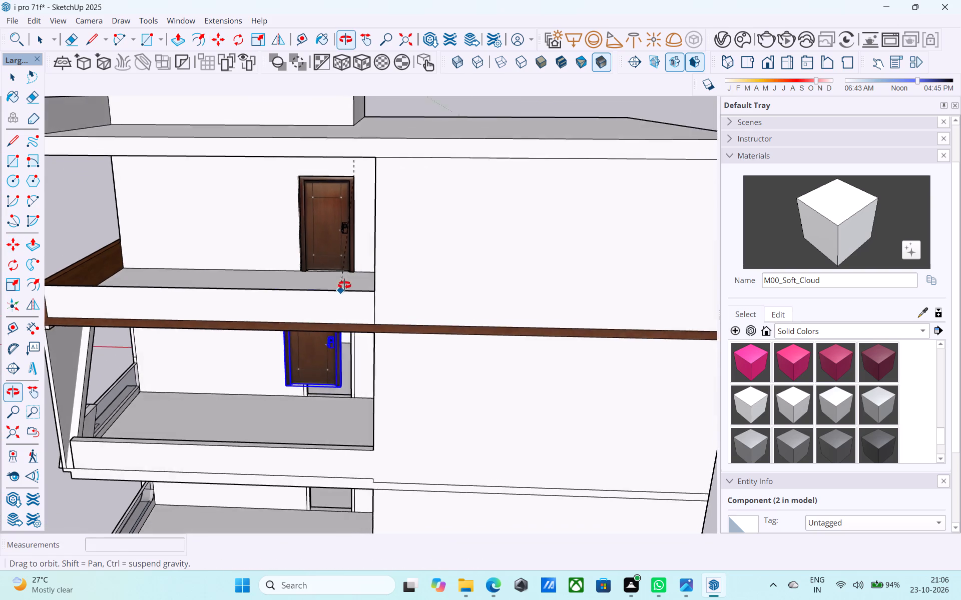
{"action": "middle_click_drag", "start_coordinate": [344, 285], "coordinate": [362, 261]}
{"action": "scroll", "coordinate": [363, 300], "scroll_direction": "up", "scroll_amount": 11}
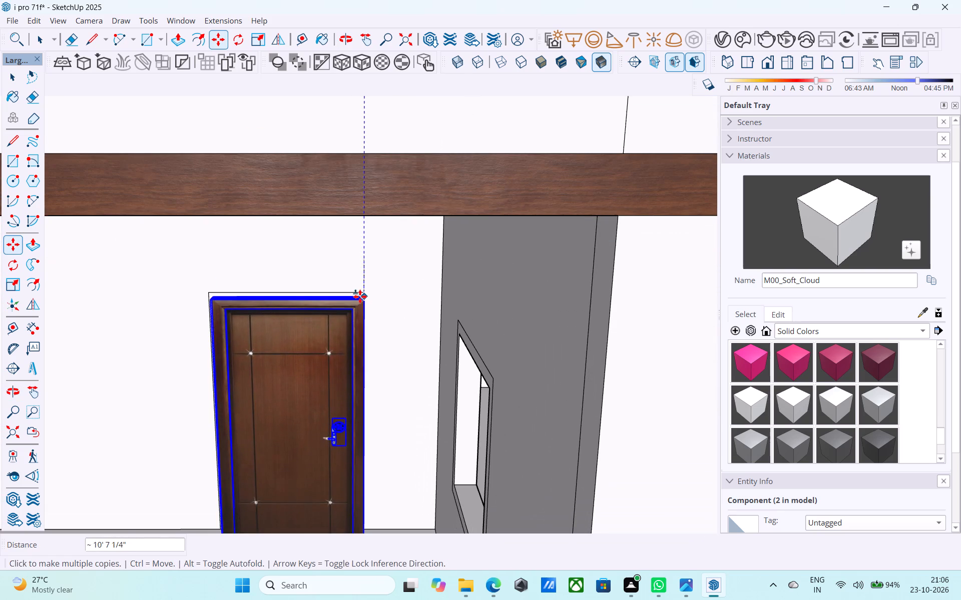
{"action": "scroll", "coordinate": [361, 296], "scroll_direction": "up", "scroll_amount": 6}
{"action": "middle_click_drag", "start_coordinate": [365, 304], "coordinate": [324, 310]}
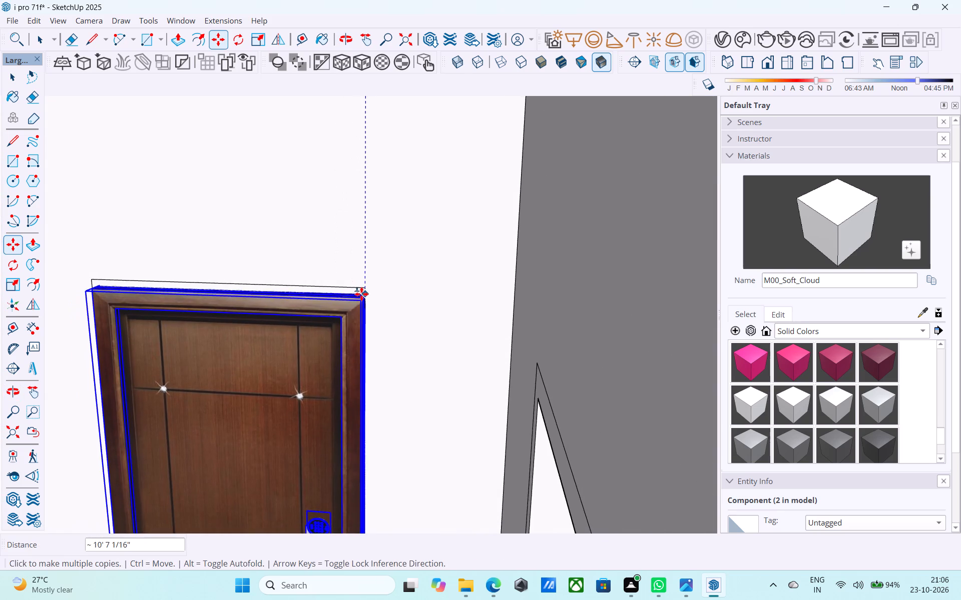
{"action": "left_click", "coordinate": [361, 288]}
Copy the same door into the balcony doorway two floors below the top, snapping it to the frame's upper corner.
{"action": "scroll", "coordinate": [372, 205], "scroll_direction": "down", "scroll_amount": 20}
{"action": "scroll", "coordinate": [372, 205], "scroll_direction": "down", "scroll_amount": 3}
{"action": "middle_click_drag", "start_coordinate": [344, 344], "coordinate": [354, 310]}
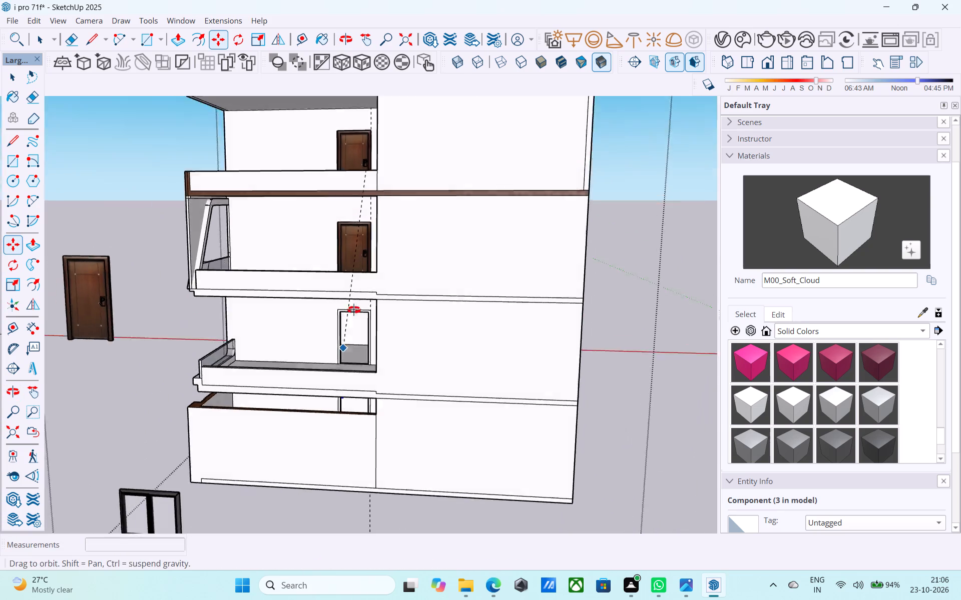
{"action": "middle_click_drag", "start_coordinate": [354, 310], "coordinate": [355, 310]}
{"action": "scroll", "coordinate": [359, 314], "scroll_direction": "up", "scroll_amount": 8}
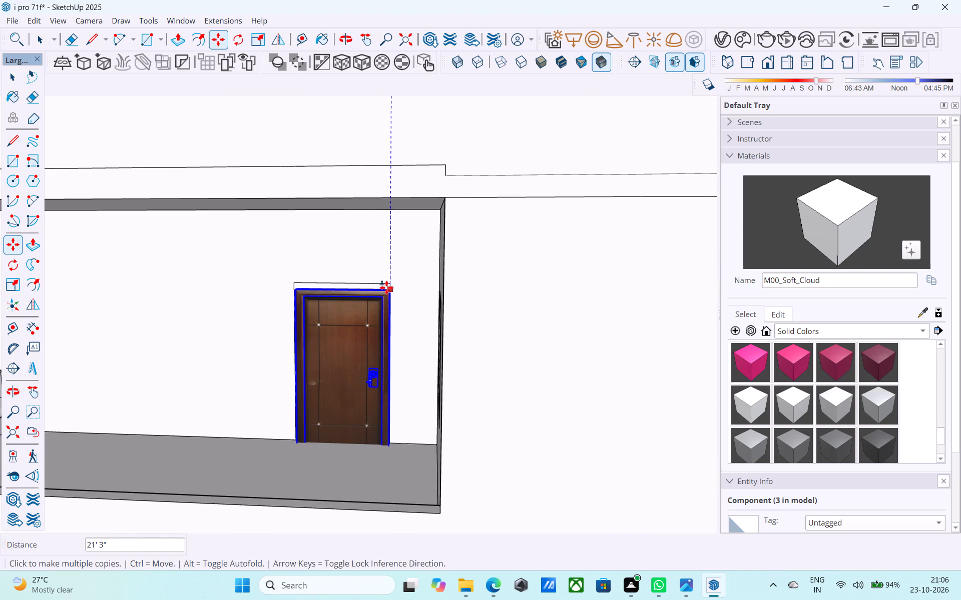
{"action": "scroll", "coordinate": [386, 287], "scroll_direction": "up", "scroll_amount": 7}
{"action": "left_click", "coordinate": [393, 280]}
Copy the door into the lowest doorway, 31' 6" below the top-floor door, at the frame's upper corner.
{"action": "scroll", "coordinate": [382, 203], "scroll_direction": "down", "scroll_amount": 9}
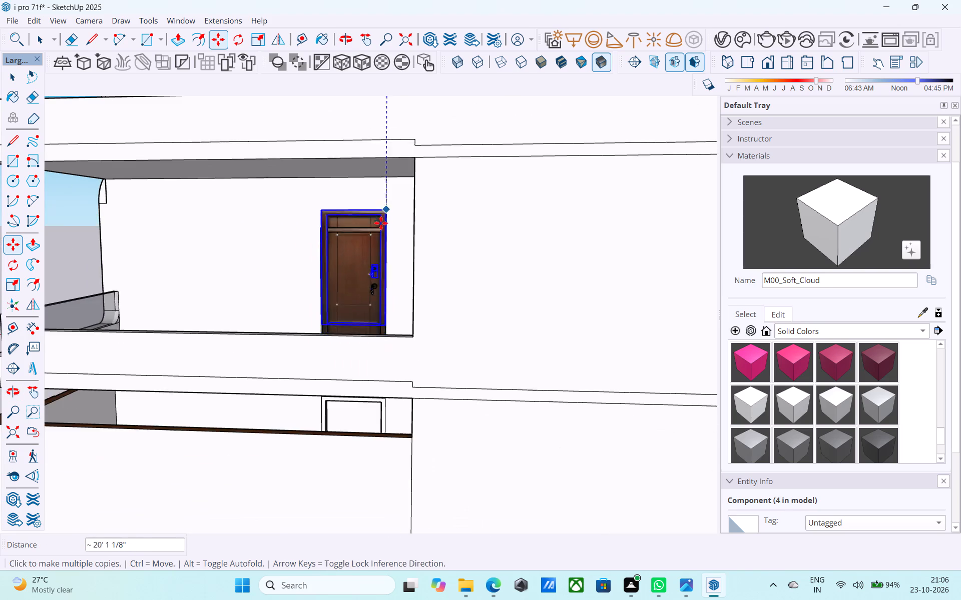
{"action": "scroll", "coordinate": [381, 223], "scroll_direction": "down", "scroll_amount": 6}
{"action": "middle_click_drag", "start_coordinate": [392, 376], "coordinate": [394, 345], "text": "shift"}
{"action": "scroll", "coordinate": [375, 361], "scroll_direction": "up", "scroll_amount": 11}
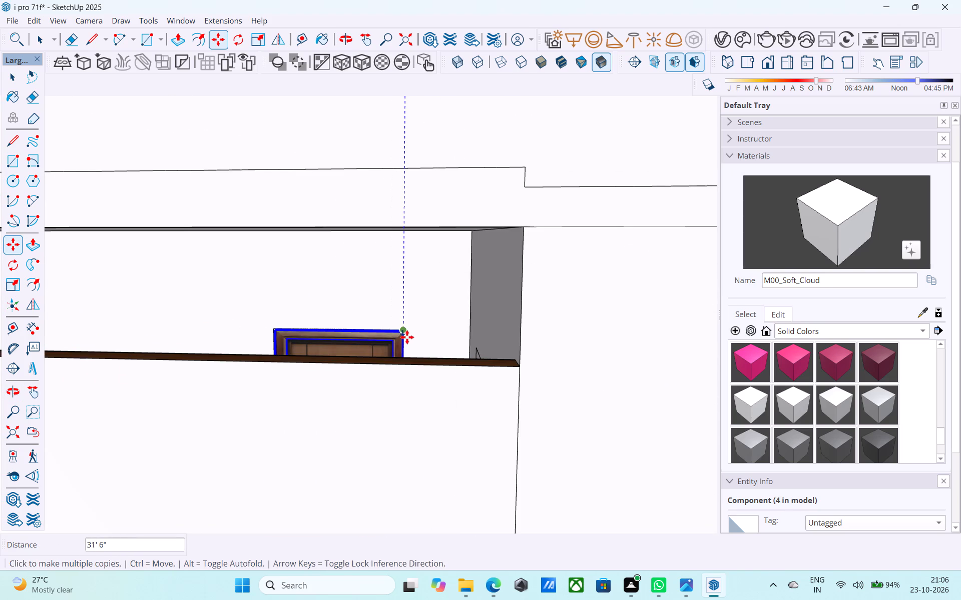
{"action": "left_click", "coordinate": [406, 336]}
{"action": "scroll", "coordinate": [396, 287], "scroll_direction": "down", "scroll_amount": 16}
{"action": "middle_click_drag", "start_coordinate": [371, 346], "coordinate": [669, 400]}
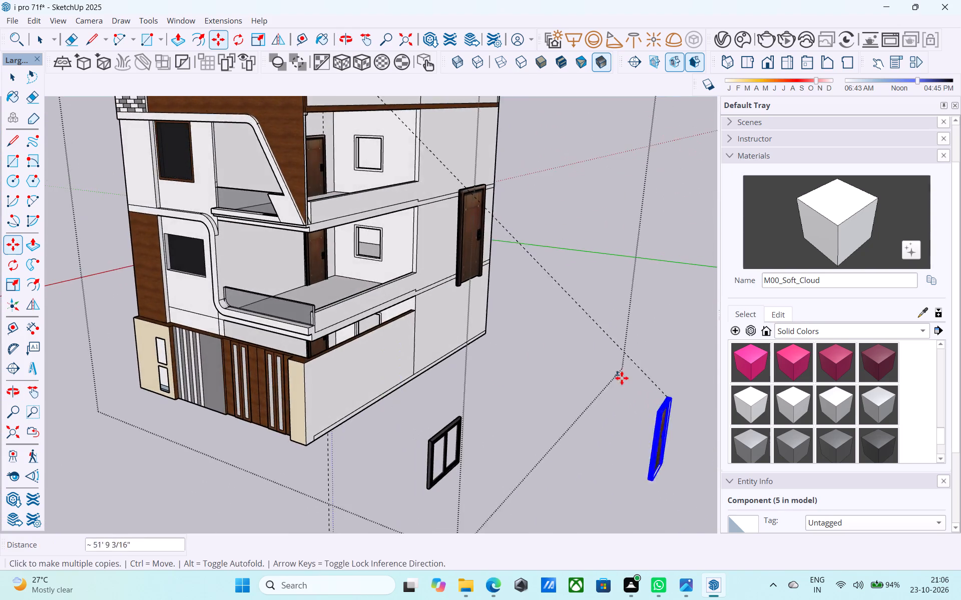
{"action": "scroll", "coordinate": [374, 312], "scroll_direction": "down", "scroll_amount": 5}
{"action": "middle_click_drag", "start_coordinate": [362, 331], "coordinate": [407, 306], "text": "shift"}
{"action": "key", "text": "space"}
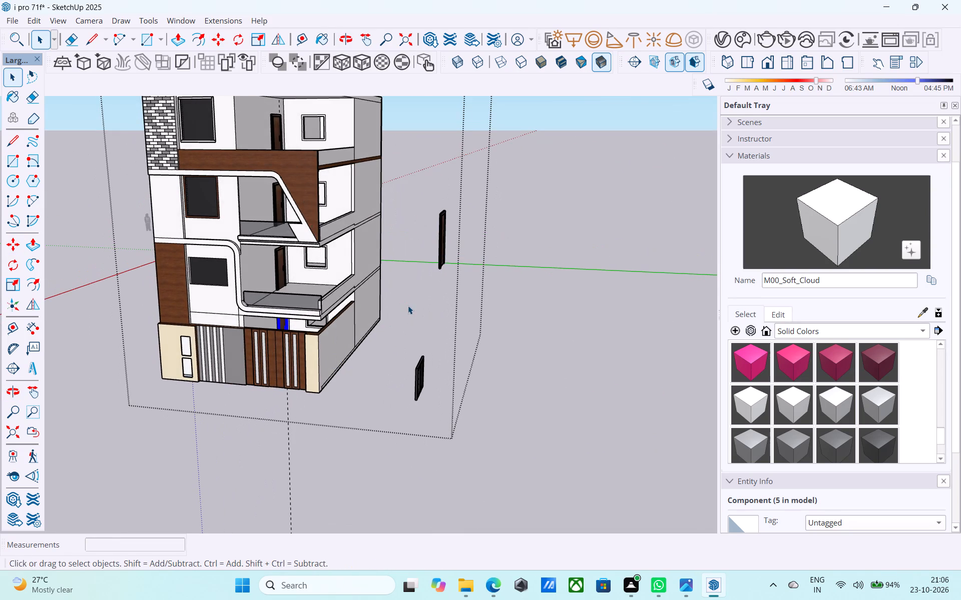
Rotate the loose black two-panel window beside the building so it stands parallel to the front facade.
{"action": "scroll", "coordinate": [408, 305], "scroll_direction": "down", "scroll_amount": 7}
{"action": "middle_click_drag", "start_coordinate": [417, 356], "coordinate": [429, 385]}
{"action": "scroll", "coordinate": [429, 385], "scroll_direction": "up", "scroll_amount": 6}
{"action": "left_click", "coordinate": [406, 346]}
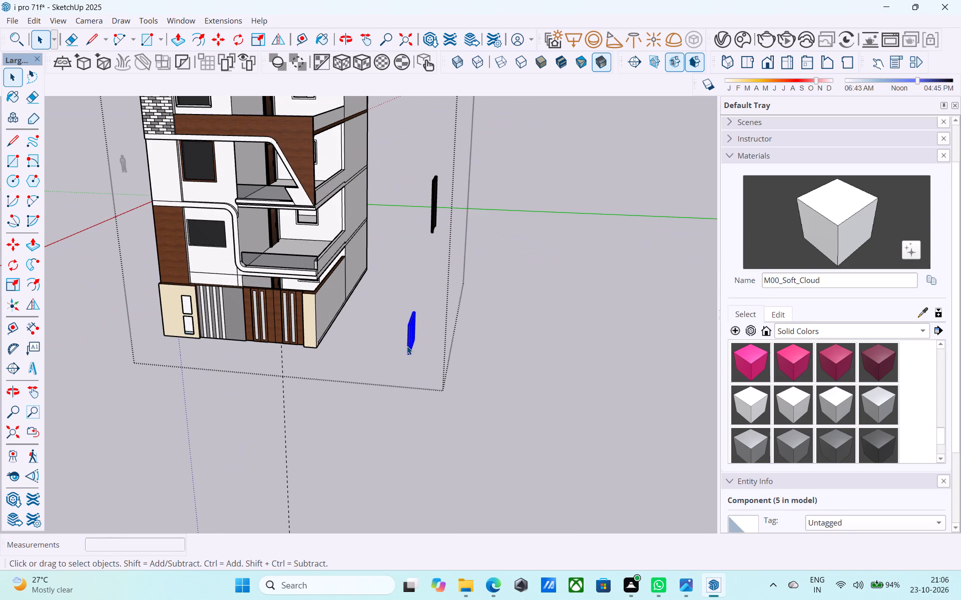
{"action": "key", "text": "q"}
{"action": "left_click", "coordinate": [391, 366]}
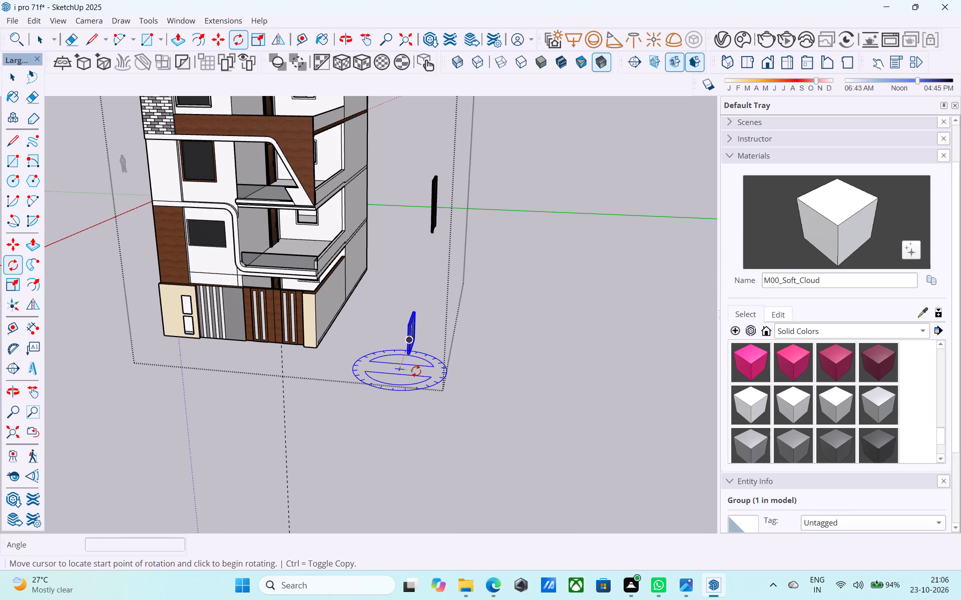
{"action": "left_click", "coordinate": [425, 372]}
{"action": "left_click", "coordinate": [414, 318]}
{"action": "key", "text": "space"}
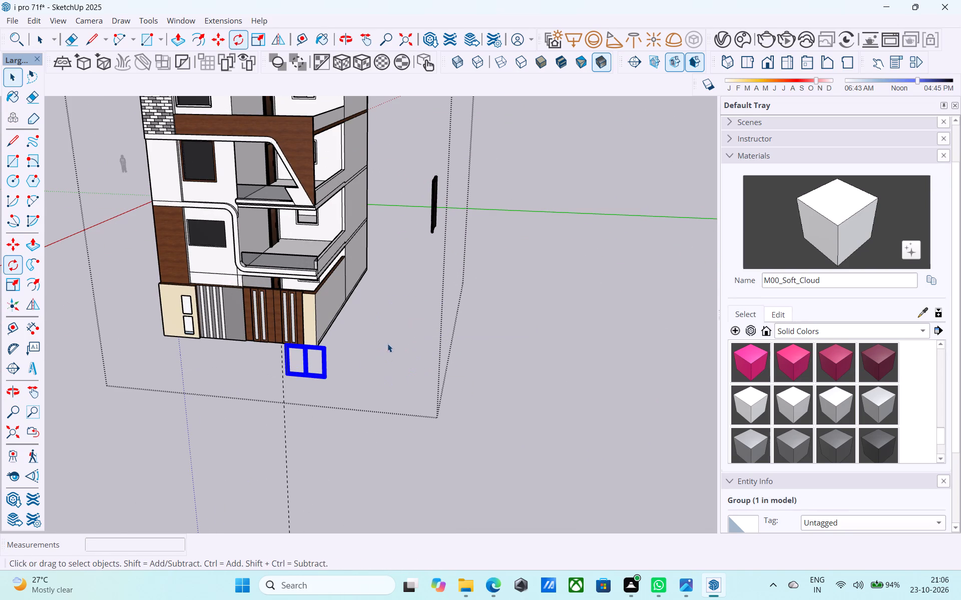
Copy the rotated window onto the wall opening beside the lowest brown door, matching its upper corner to the opening's outer corner.
{"action": "key", "text": "m"}
{"action": "middle_click_drag", "start_coordinate": [313, 370], "coordinate": [293, 381]}
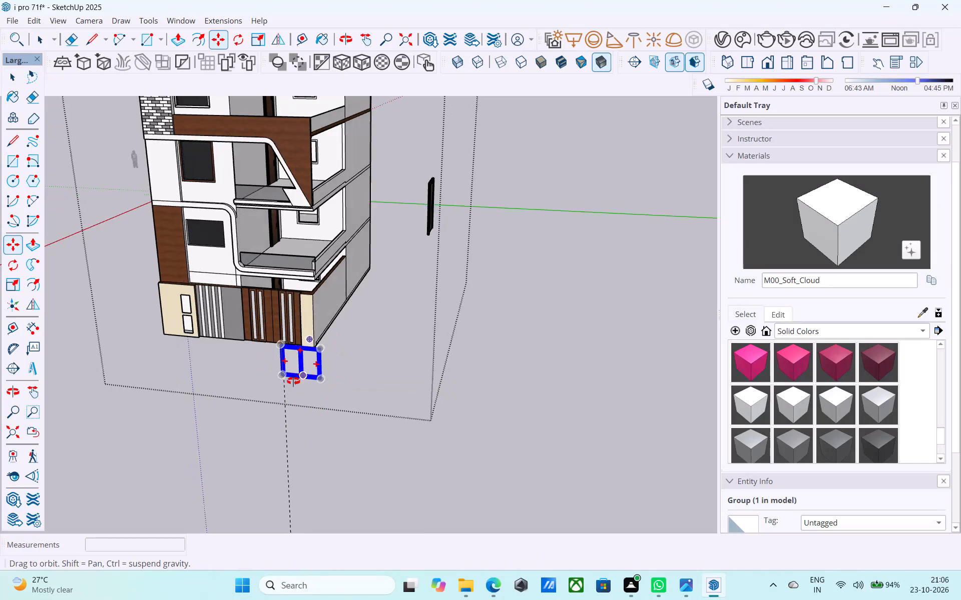
{"action": "middle_click_drag", "start_coordinate": [293, 381], "coordinate": [233, 400]}
{"action": "scroll", "coordinate": [239, 398], "scroll_direction": "up", "scroll_amount": 18}
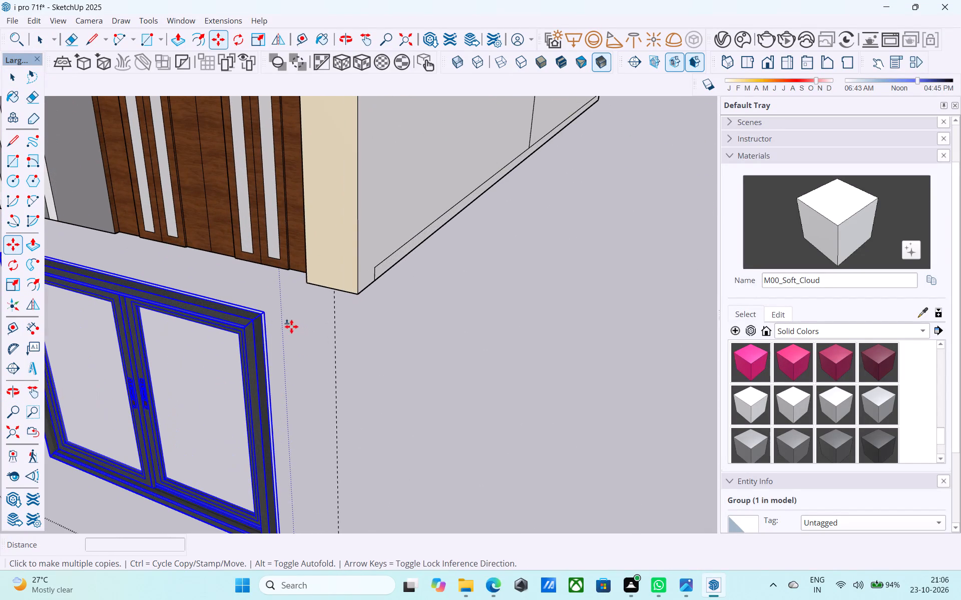
{"action": "left_click", "coordinate": [265, 316]}
{"action": "scroll", "coordinate": [337, 248], "scroll_direction": "down", "scroll_amount": 9}
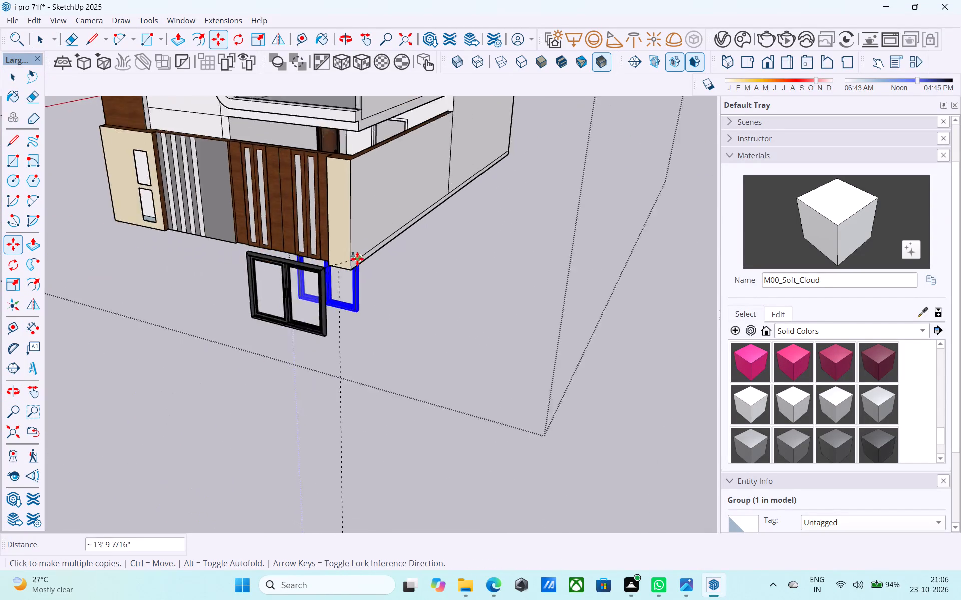
{"action": "scroll", "coordinate": [357, 259], "scroll_direction": "down", "scroll_amount": 2}
{"action": "middle_click_drag", "start_coordinate": [357, 259], "coordinate": [309, 428]}
{"action": "scroll", "coordinate": [358, 352], "scroll_direction": "up", "scroll_amount": 11}
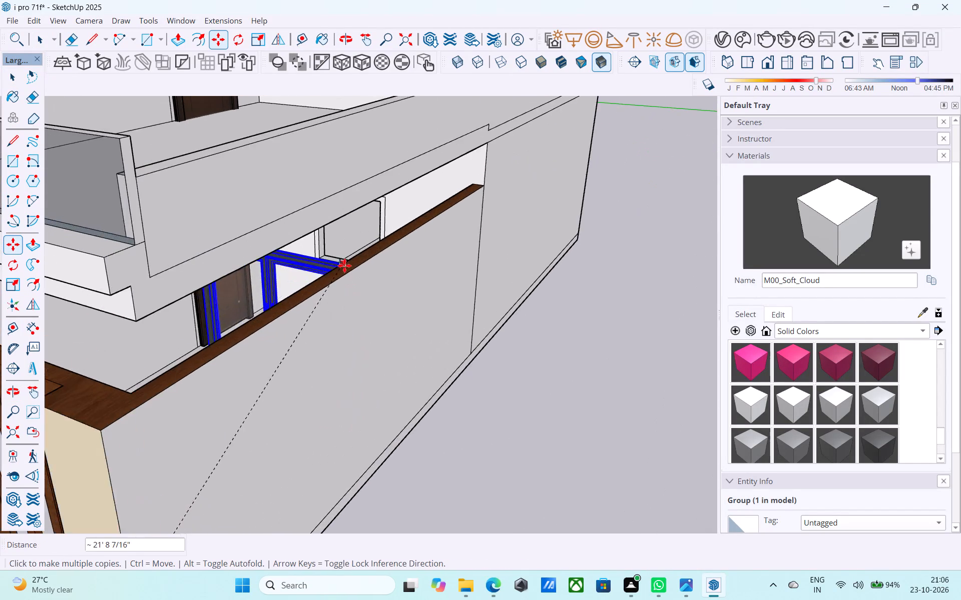
{"action": "scroll", "coordinate": [344, 265], "scroll_direction": "up", "scroll_amount": 3}
{"action": "middle_click_drag", "start_coordinate": [337, 267], "coordinate": [360, 339], "text": "shift"}
{"action": "scroll", "coordinate": [362, 302], "scroll_direction": "up", "scroll_amount": 9}
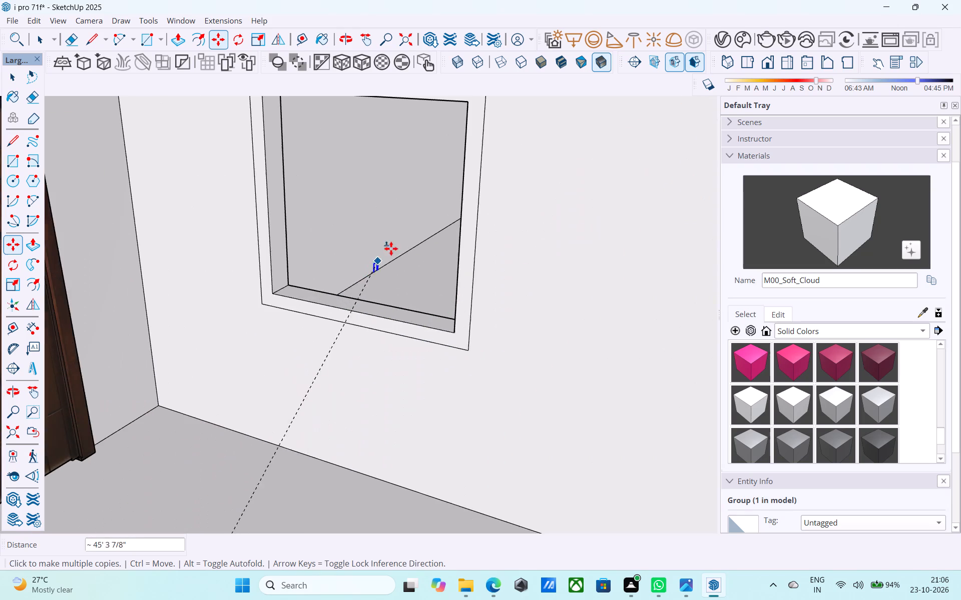
{"action": "scroll", "coordinate": [413, 240], "scroll_direction": "down", "scroll_amount": 2}
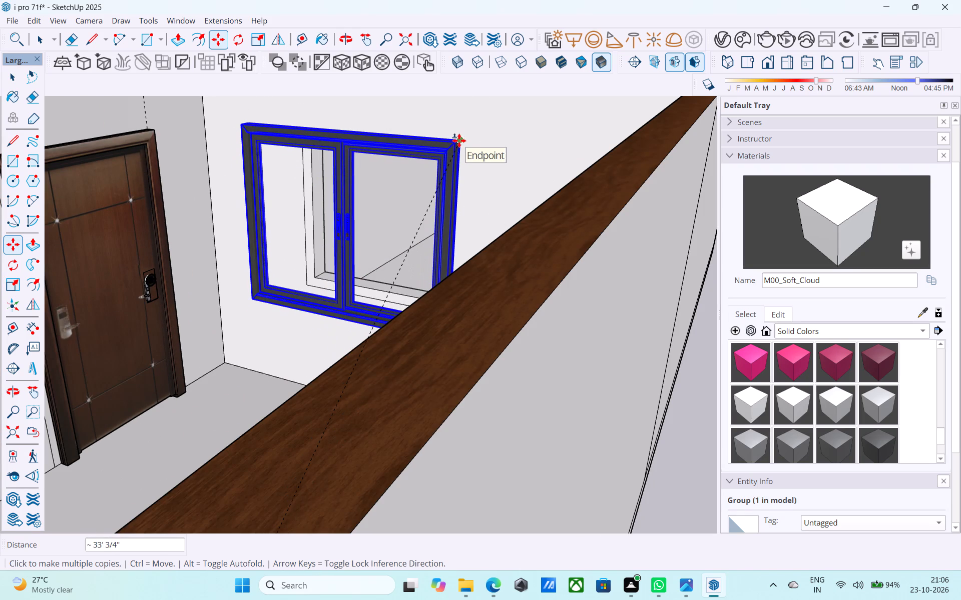
{"action": "left_click", "coordinate": [459, 140]}
{"action": "key", "text": "space"}
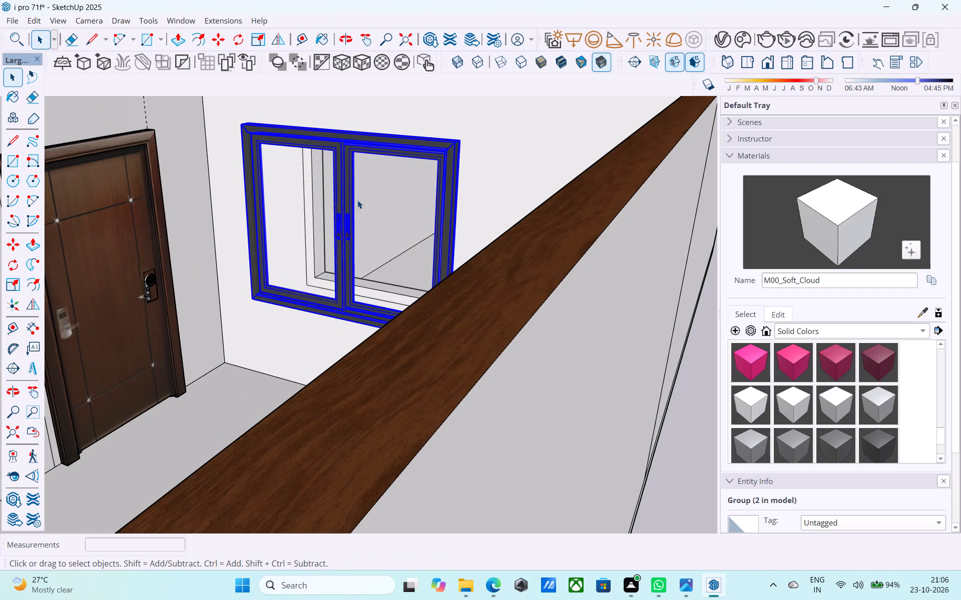
Scale the copied window narrower from its door-side edge towards the width of the opening.
{"action": "key", "text": "s"}
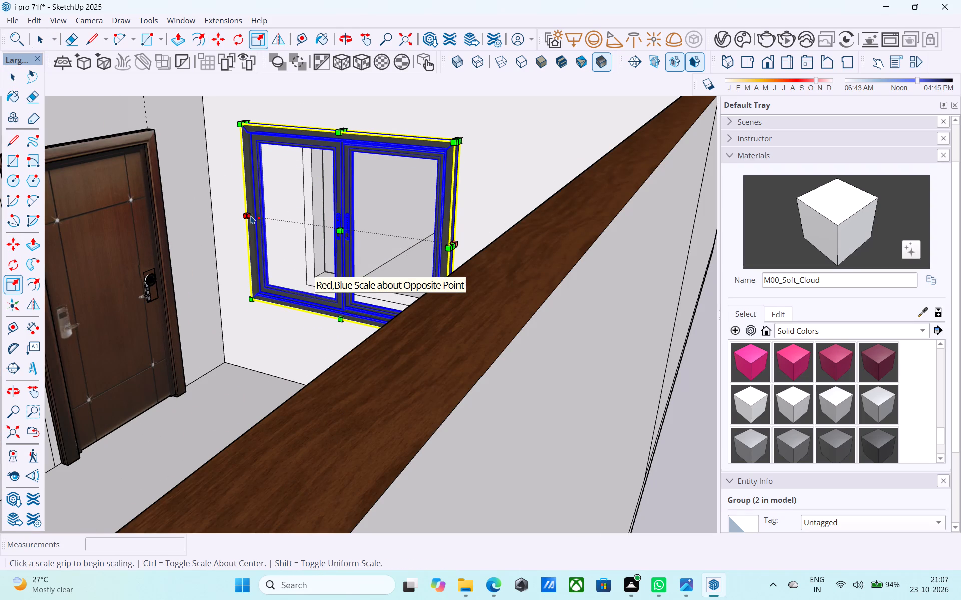
{"action": "scroll", "coordinate": [251, 215], "scroll_direction": "up", "scroll_amount": 3}
{"action": "left_click", "coordinate": [251, 214]}
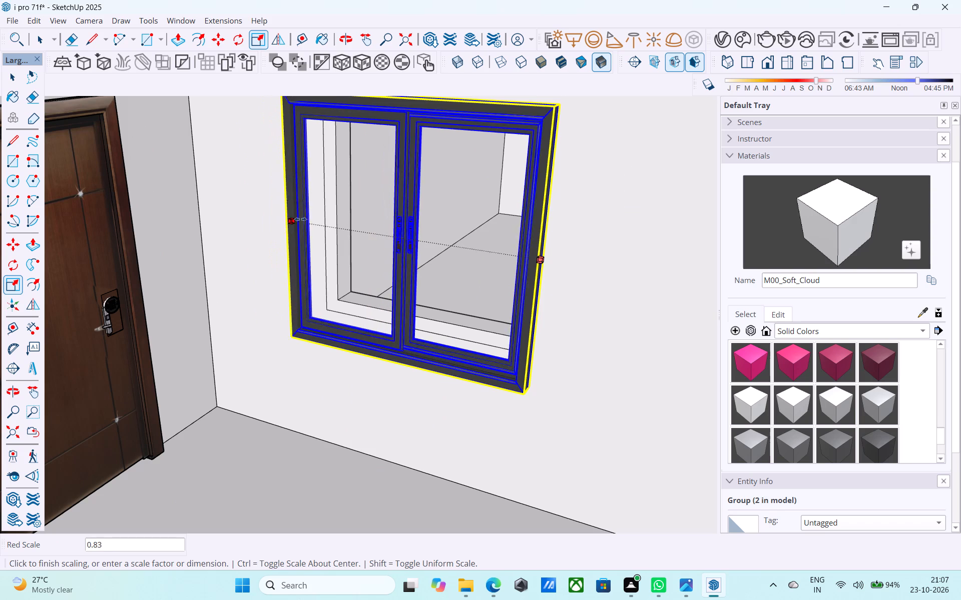
{"action": "left_click", "coordinate": [318, 221]}
Scale the window's height down from its bottom edge by a factor of about 0.9 to suit the opening.
{"action": "middle_click_drag", "start_coordinate": [494, 268], "coordinate": [416, 276]}
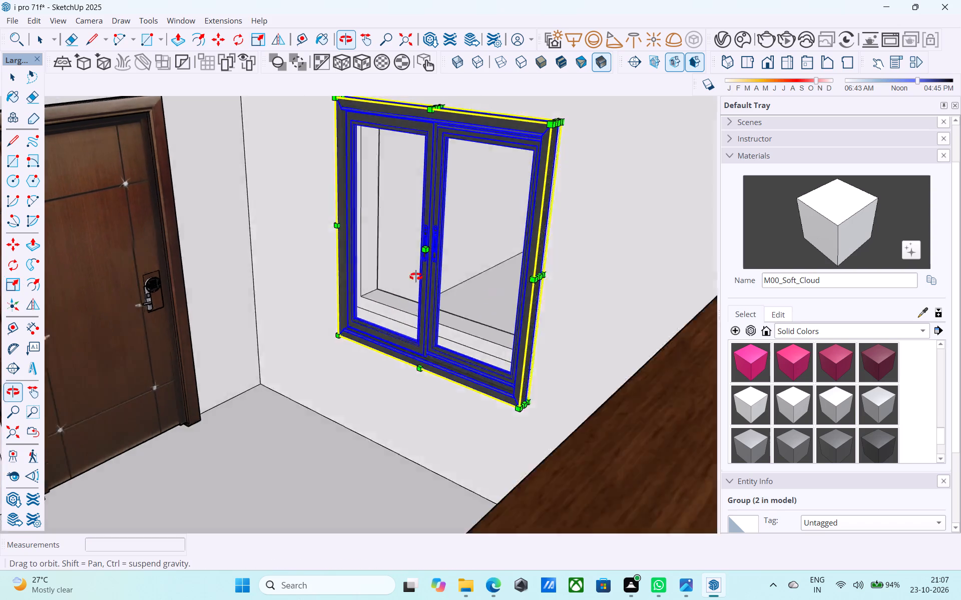
{"action": "middle_click_drag", "start_coordinate": [416, 276], "coordinate": [532, 273]}
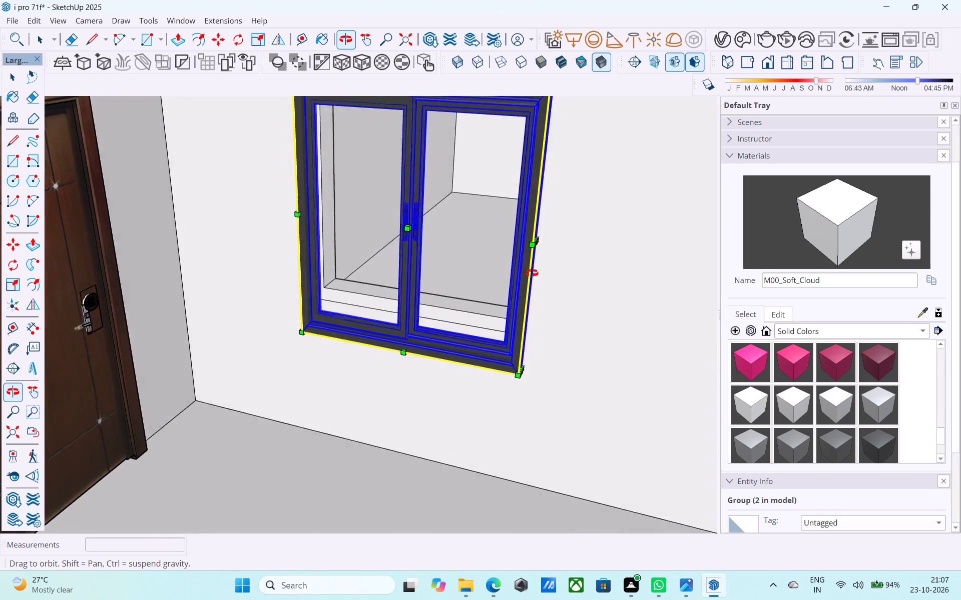
{"action": "middle_click_drag", "start_coordinate": [532, 273], "coordinate": [601, 225]}
{"action": "middle_click_drag", "start_coordinate": [432, 365], "coordinate": [438, 315]}
{"action": "scroll", "coordinate": [421, 358], "scroll_direction": "up", "scroll_amount": 6}
{"action": "middle_click_drag", "start_coordinate": [395, 375], "coordinate": [381, 325]}
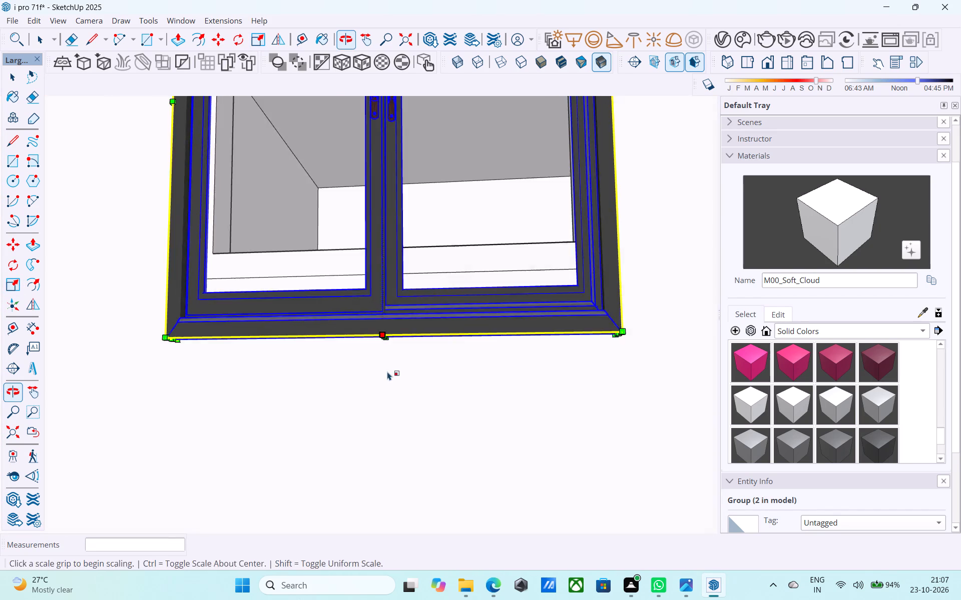
{"action": "scroll", "coordinate": [387, 371], "scroll_direction": "up", "scroll_amount": 1}
{"action": "middle_click_drag", "start_coordinate": [380, 342], "coordinate": [377, 307]}
{"action": "left_click", "coordinate": [385, 332]}
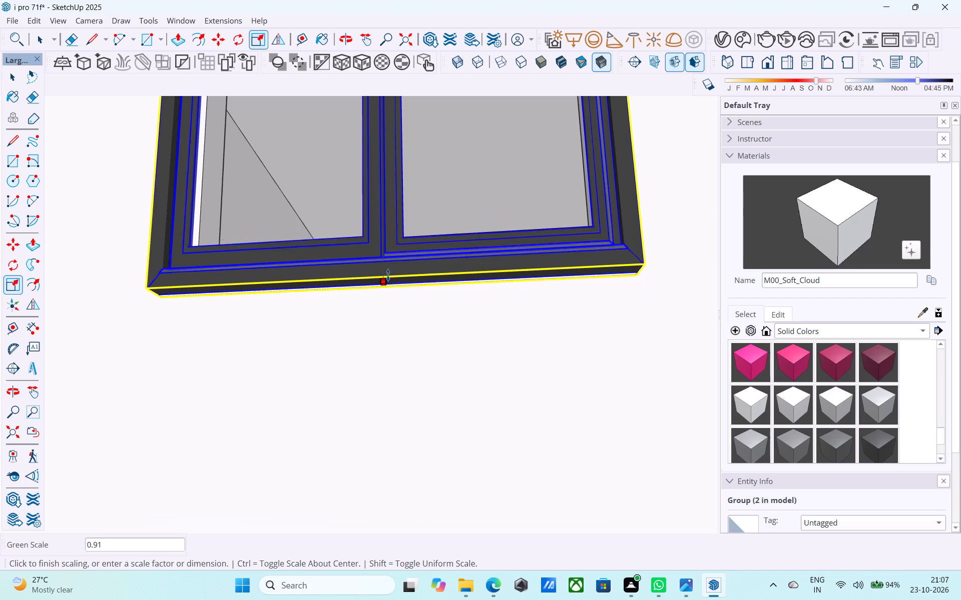
{"action": "left_click", "coordinate": [385, 268]}
Scale the window's width down again from its door-side edge by a factor of about 0.98.
{"action": "middle_click_drag", "start_coordinate": [386, 281], "coordinate": [461, 373]}
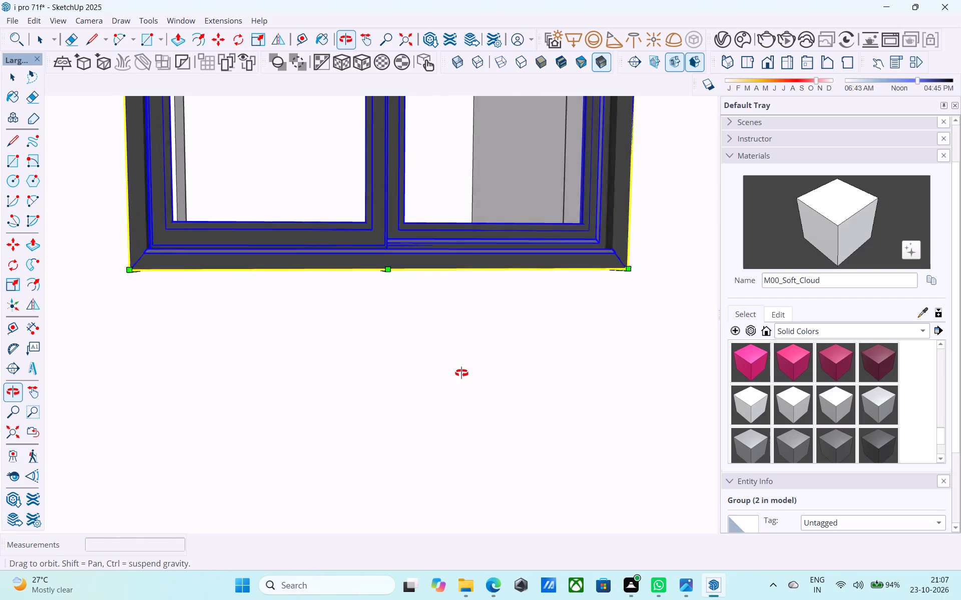
{"action": "middle_click_drag", "start_coordinate": [461, 373], "coordinate": [472, 373]}
{"action": "middle_click_drag", "start_coordinate": [384, 255], "coordinate": [530, 420], "text": "shift"}
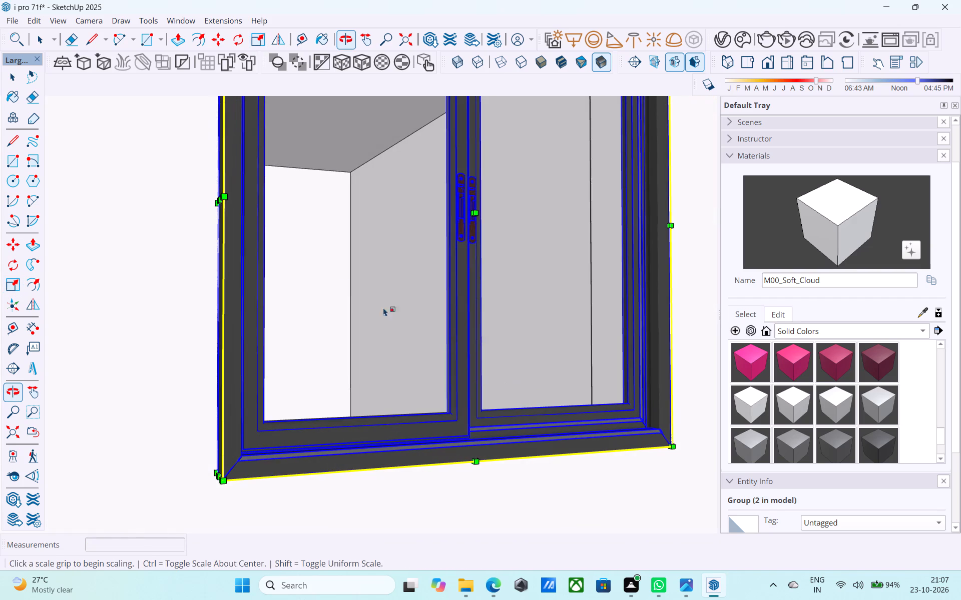
{"action": "middle_click_drag", "start_coordinate": [256, 231], "coordinate": [268, 248]}
{"action": "left_click", "coordinate": [219, 200]}
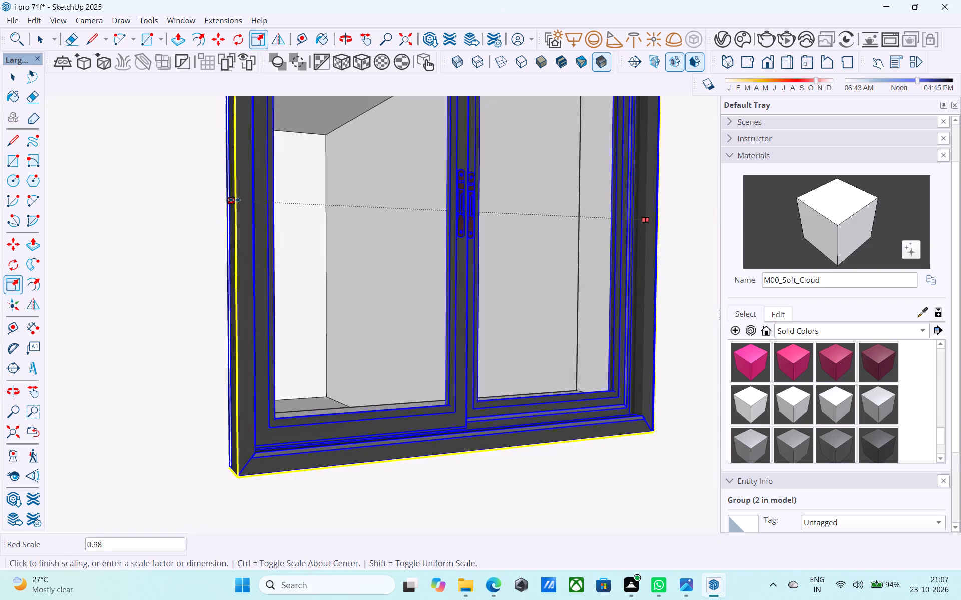
{"action": "left_click", "coordinate": [231, 202]}
Copy the fitted window straight up to the opening beside the brown door one floor above, matching its lower outer corner to the opening.
{"action": "middle_click_drag", "start_coordinate": [294, 246], "coordinate": [184, 253]}
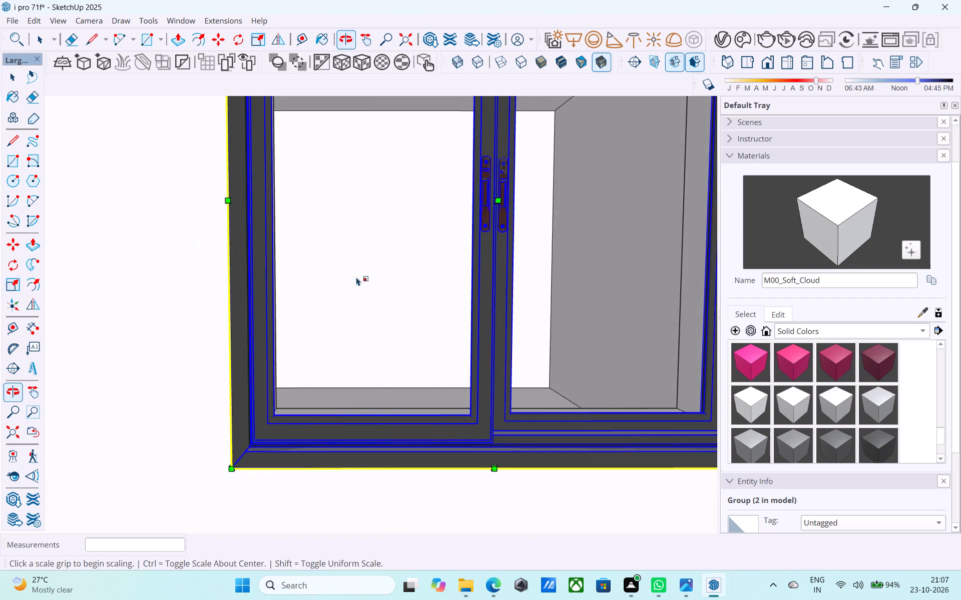
{"action": "middle_click_drag", "start_coordinate": [350, 277], "coordinate": [226, 306]}
{"action": "scroll", "coordinate": [226, 306], "scroll_direction": "down", "scroll_amount": 5}
{"action": "key", "text": "space"}
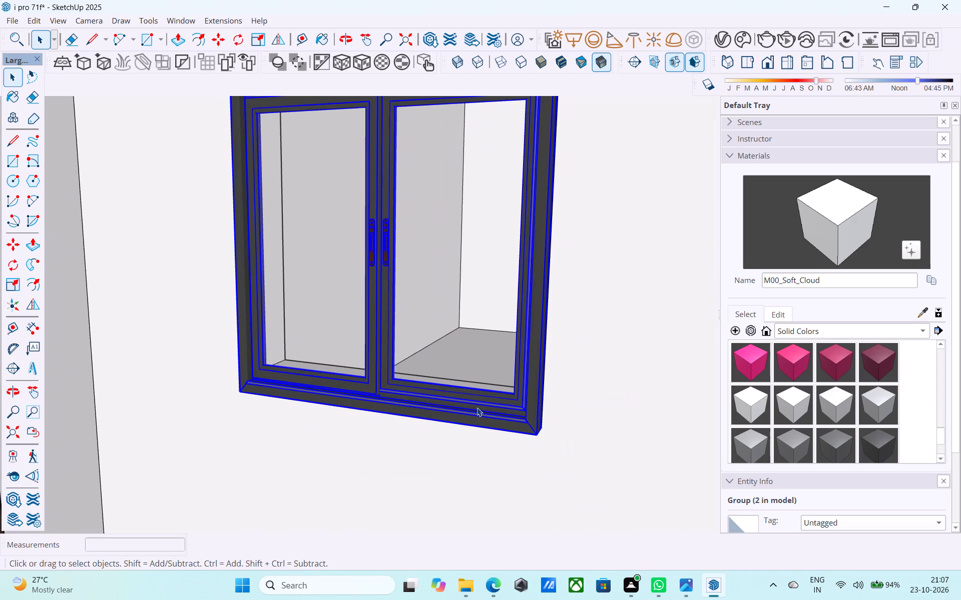
{"action": "key", "text": "m"}
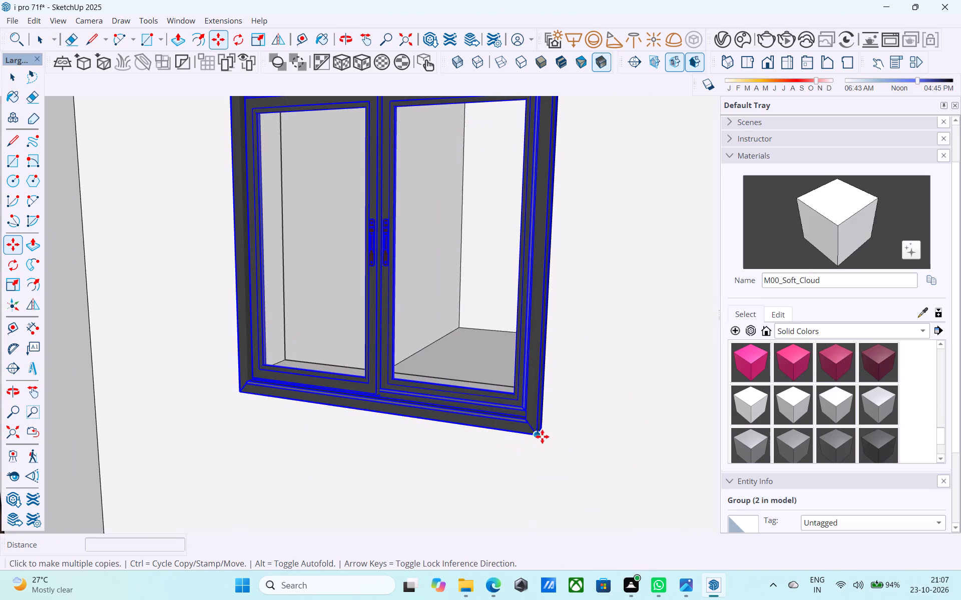
{"action": "left_click", "coordinate": [543, 429]}
{"action": "scroll", "coordinate": [536, 382], "scroll_direction": "down", "scroll_amount": 7}
{"action": "middle_click_drag", "start_coordinate": [524, 399], "coordinate": [429, 428]}
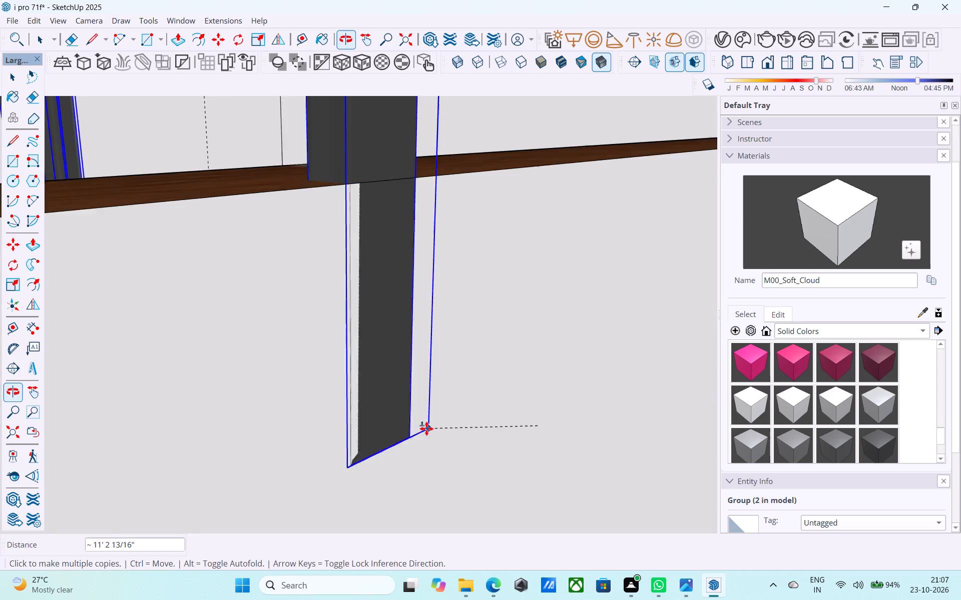
{"action": "scroll", "coordinate": [426, 428], "scroll_direction": "down", "scroll_amount": 20}
{"action": "scroll", "coordinate": [426, 428], "scroll_direction": "down", "scroll_amount": 20}
{"action": "scroll", "coordinate": [426, 428], "scroll_direction": "down", "scroll_amount": 8}
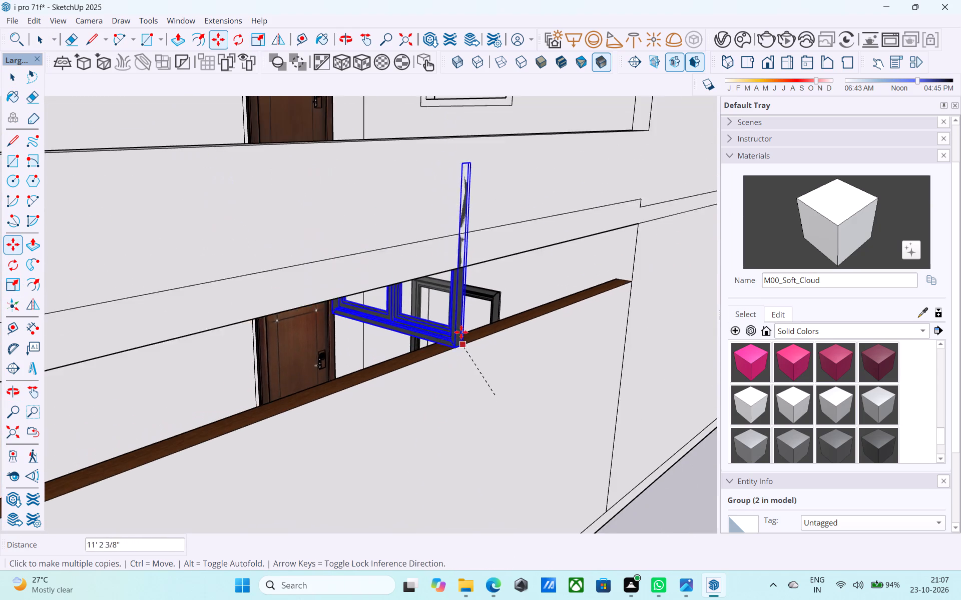
{"action": "scroll", "coordinate": [461, 332], "scroll_direction": "down", "scroll_amount": 5}
{"action": "middle_click_drag", "start_coordinate": [507, 201], "coordinate": [521, 392], "text": "shift"}
{"action": "scroll", "coordinate": [510, 335], "scroll_direction": "up", "scroll_amount": 5}
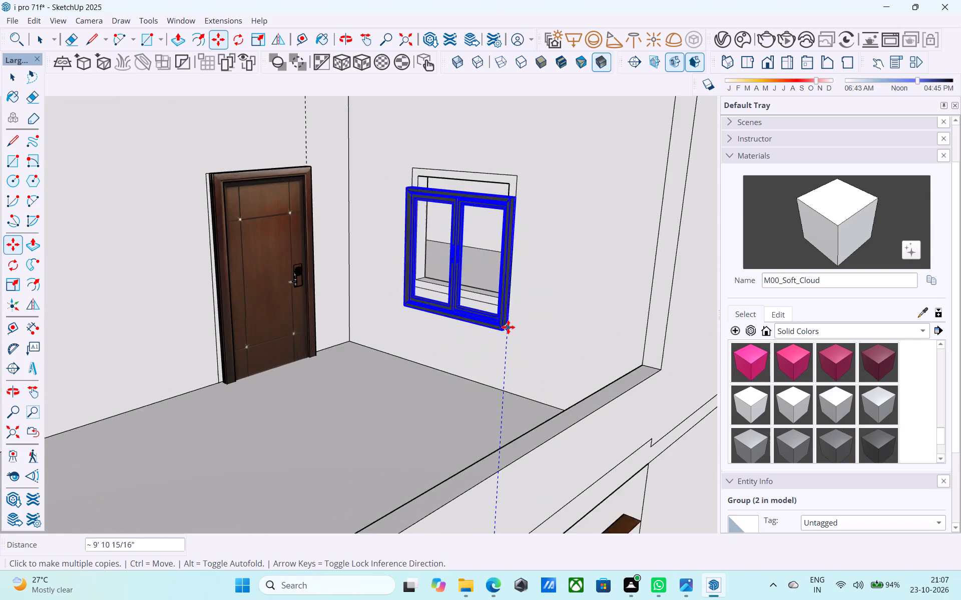
{"action": "scroll", "coordinate": [508, 327], "scroll_direction": "up", "scroll_amount": 4}
{"action": "left_click", "coordinate": [504, 304]}
Place two more copies of the window in the matching openings beside the brown doors on the two floors above.
{"action": "scroll", "coordinate": [528, 216], "scroll_direction": "down", "scroll_amount": 11}
{"action": "middle_click_drag", "start_coordinate": [523, 249], "coordinate": [494, 446], "text": "shift"}
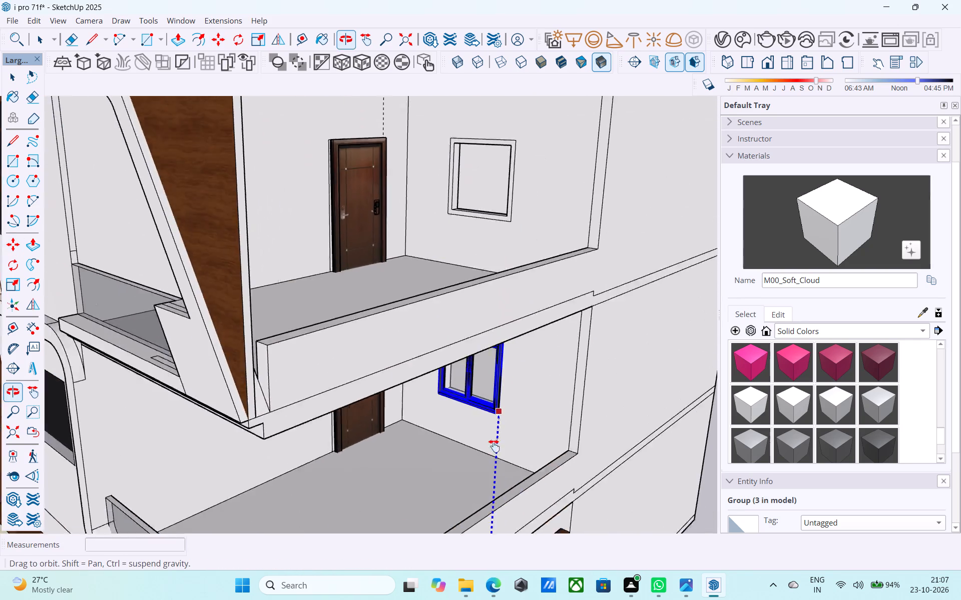
{"action": "middle_click_drag", "start_coordinate": [494, 446], "coordinate": [491, 474], "text": "shift"}
{"action": "scroll", "coordinate": [515, 342], "scroll_direction": "up", "scroll_amount": 8}
{"action": "left_click", "coordinate": [480, 246]}
{"action": "scroll", "coordinate": [487, 233], "scroll_direction": "down", "scroll_amount": 5}
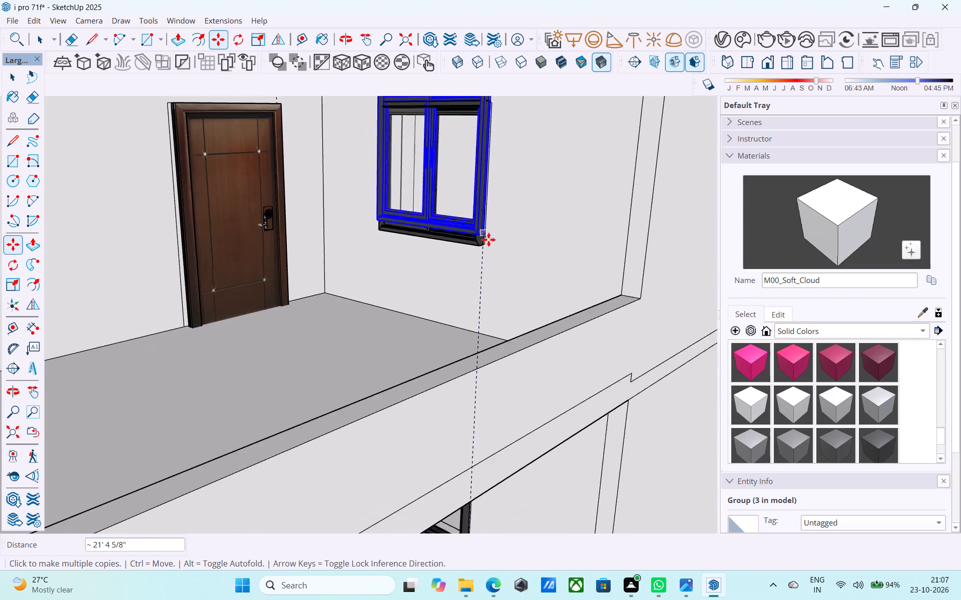
{"action": "scroll", "coordinate": [489, 239], "scroll_direction": "down", "scroll_amount": 18}
{"action": "scroll", "coordinate": [495, 177], "scroll_direction": "up", "scroll_amount": 11}
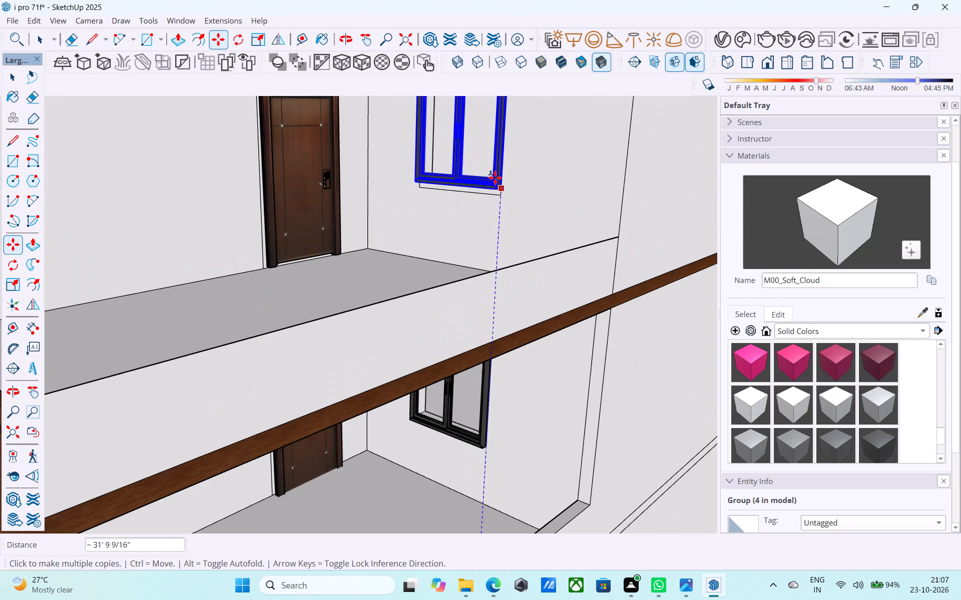
{"action": "left_click", "coordinate": [499, 192]}
{"action": "scroll", "coordinate": [494, 150], "scroll_direction": "down", "scroll_amount": 20}
{"action": "scroll", "coordinate": [494, 150], "scroll_direction": "down", "scroll_amount": 2}
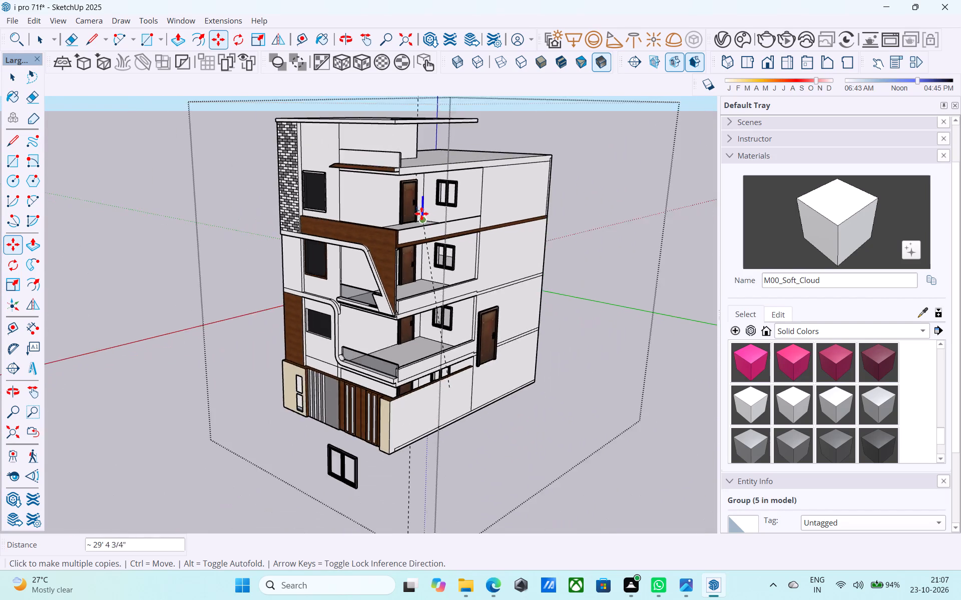
{"action": "middle_click_drag", "start_coordinate": [420, 212], "coordinate": [556, 186]}
{"action": "key", "text": "space"}
{"action": "left_click", "coordinate": [616, 200]}
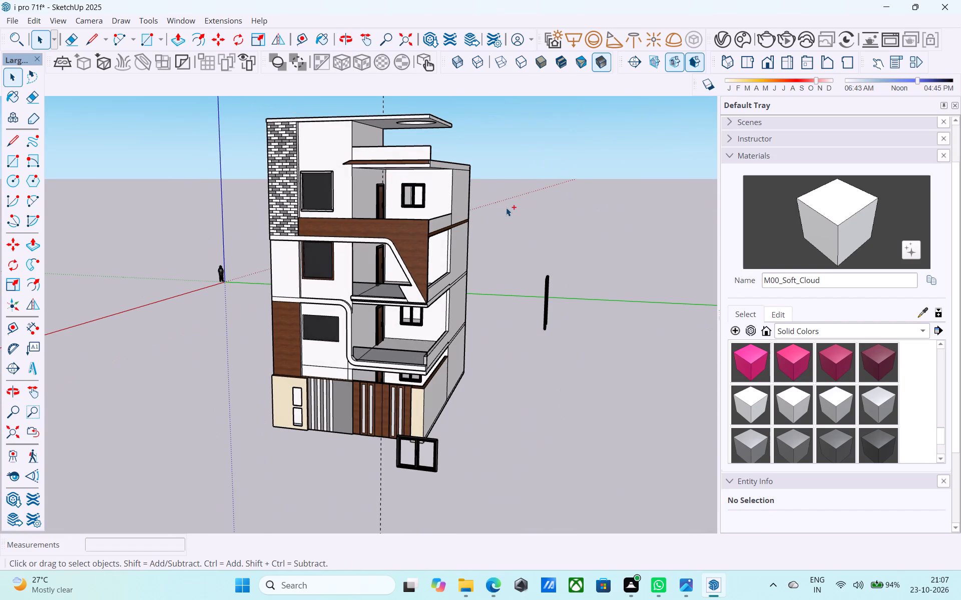
Save the model.
{"action": "key", "text": "ctrl+s"}
{"action": "left_click", "coordinate": [450, 374]}
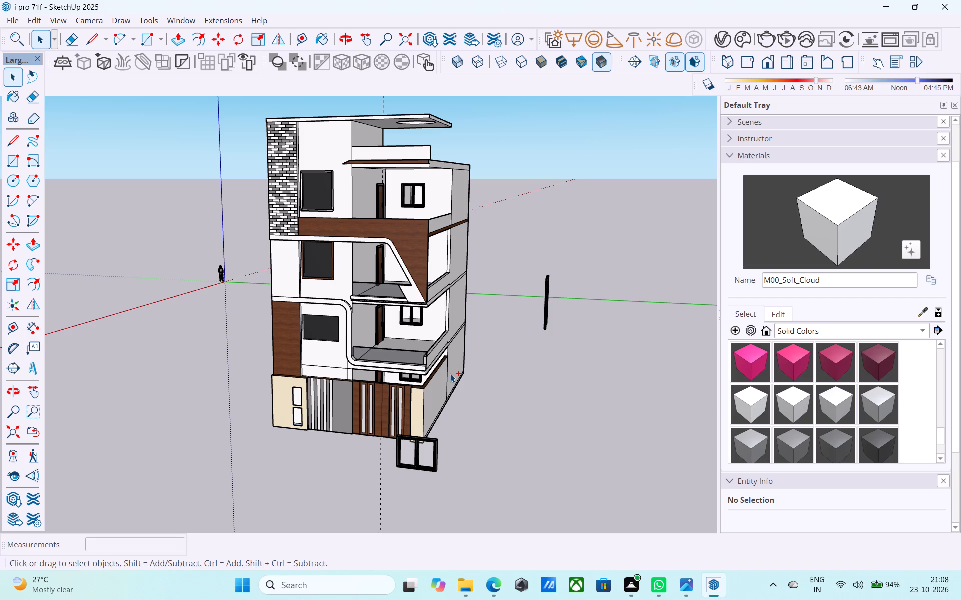
Open the building group and delete the leftover door component standing loose beside the building.
{"action": "middle_click_drag", "start_coordinate": [486, 319], "coordinate": [461, 323]}
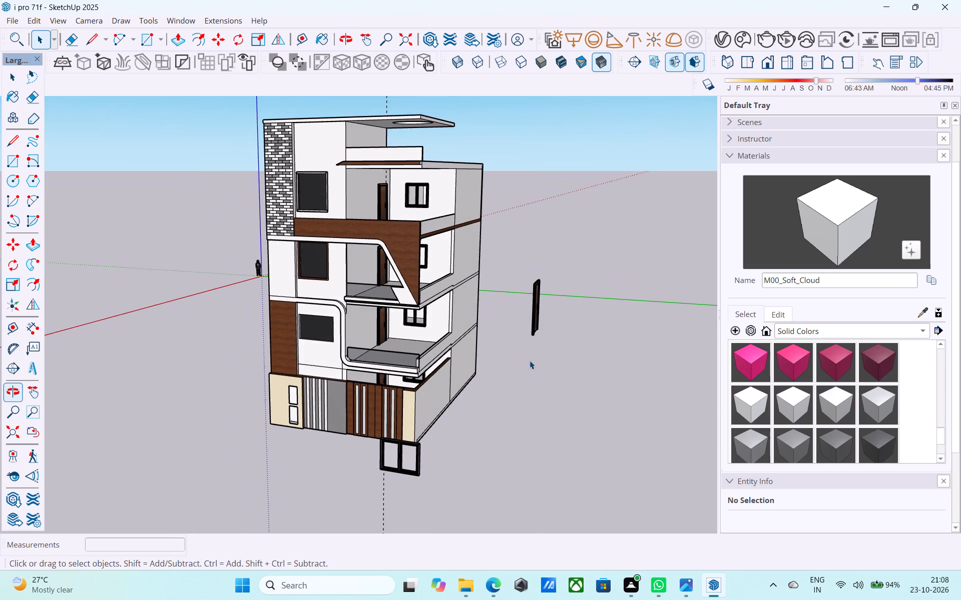
{"action": "left_click_drag", "start_coordinate": [543, 358], "coordinate": [526, 307]}
{"action": "double_click", "coordinate": [447, 315]}
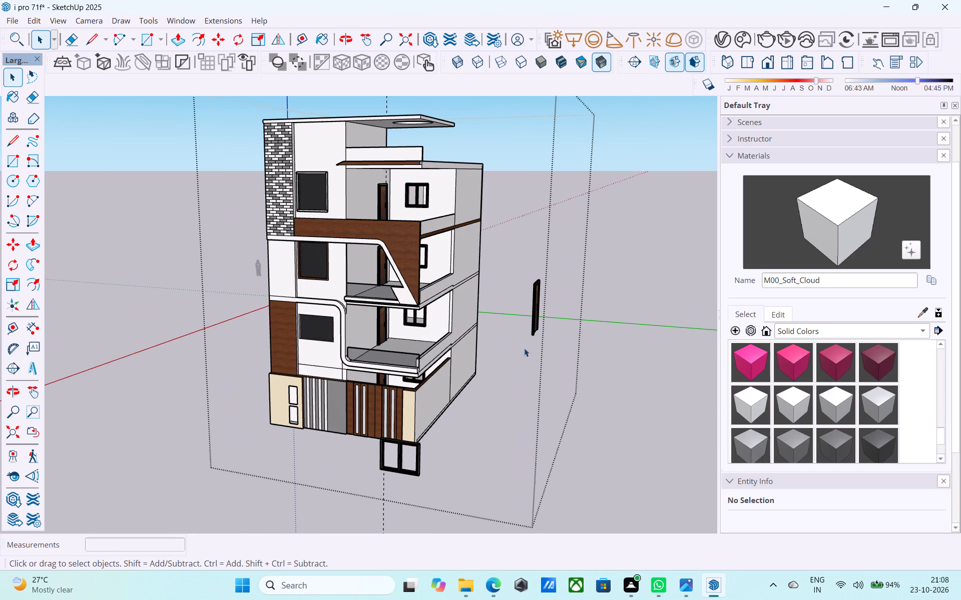
{"action": "left_click_drag", "start_coordinate": [544, 355], "coordinate": [532, 298]}
{"action": "middle_click_drag", "start_coordinate": [477, 308], "coordinate": [494, 351]}
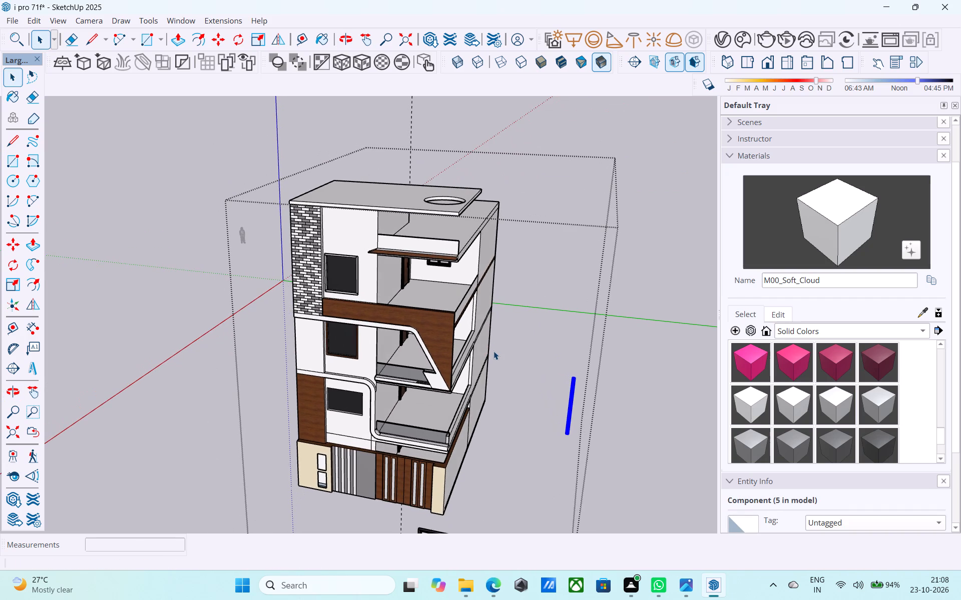
{"action": "key", "text": "Delete"}
Delete the leftover loose window lying outside the building near its front corner.
{"action": "scroll", "coordinate": [513, 318], "scroll_direction": "down", "scroll_amount": 6}
{"action": "left_click_drag", "start_coordinate": [484, 476], "coordinate": [463, 467]}
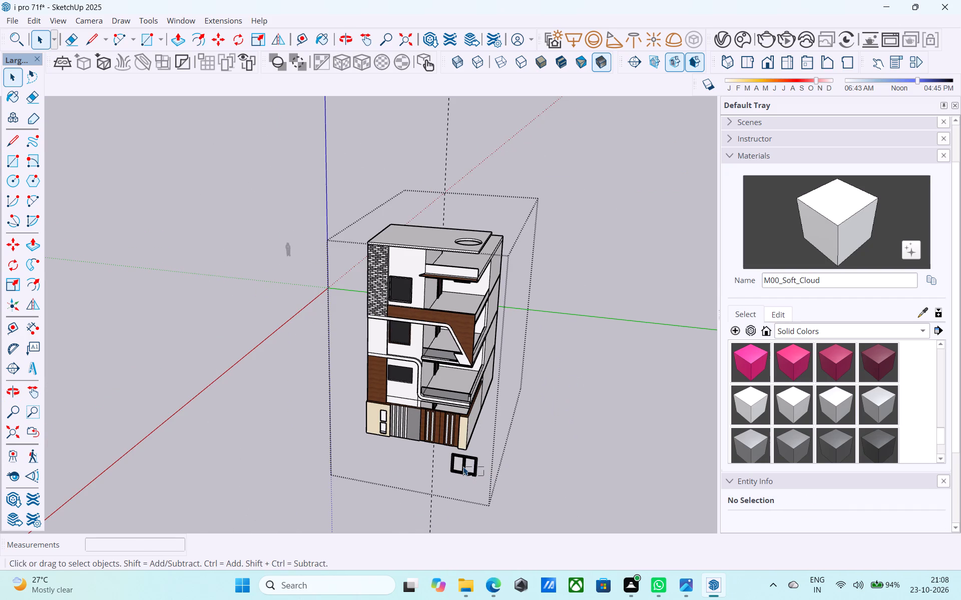
{"action": "left_click", "coordinate": [463, 466]}
{"action": "key", "text": "Delete"}
Examine the front facade and balconies to check the fitted doors and windows on each floor.
{"action": "middle_click_drag", "start_coordinate": [462, 465], "coordinate": [478, 447]}
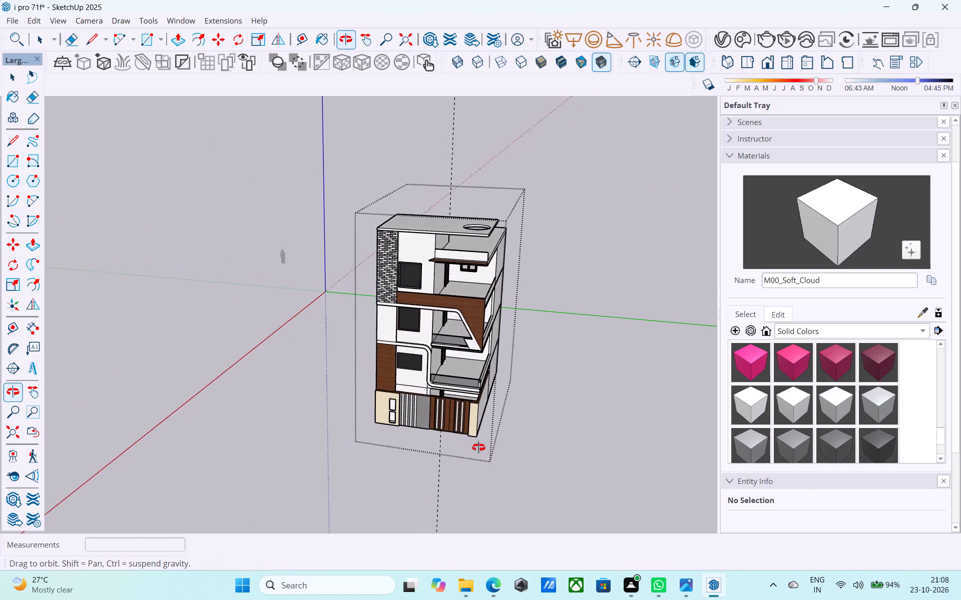
{"action": "middle_click_drag", "start_coordinate": [478, 447], "coordinate": [492, 341]}
{"action": "scroll", "coordinate": [491, 341], "scroll_direction": "down", "scroll_amount": 1}
{"action": "middle_click_drag", "start_coordinate": [480, 368], "coordinate": [475, 402]}
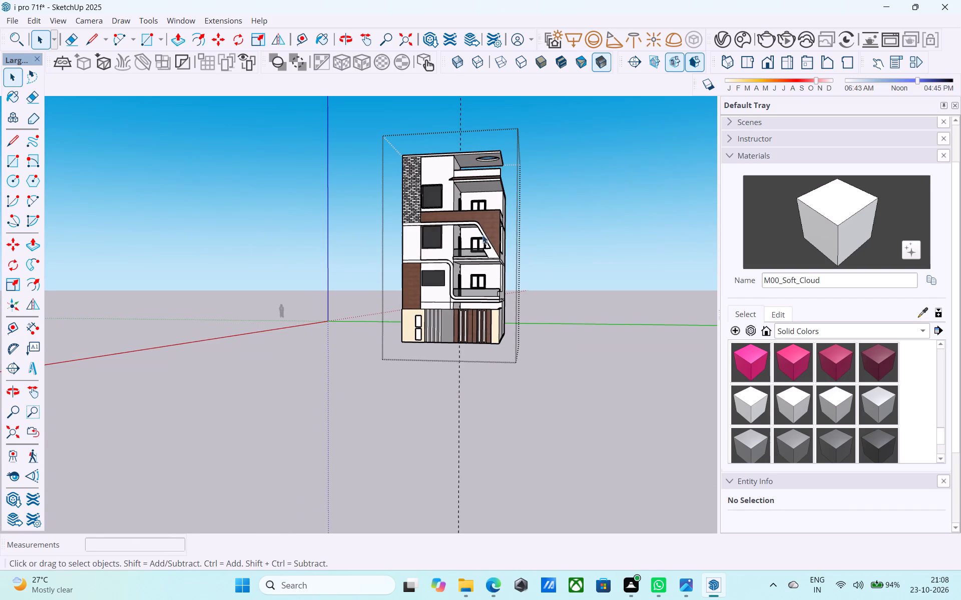
{"action": "middle_click_drag", "start_coordinate": [485, 236], "coordinate": [477, 341]}
{"action": "scroll", "coordinate": [477, 341], "scroll_direction": "up", "scroll_amount": 7}
{"action": "middle_click_drag", "start_coordinate": [419, 407], "coordinate": [377, 367]}
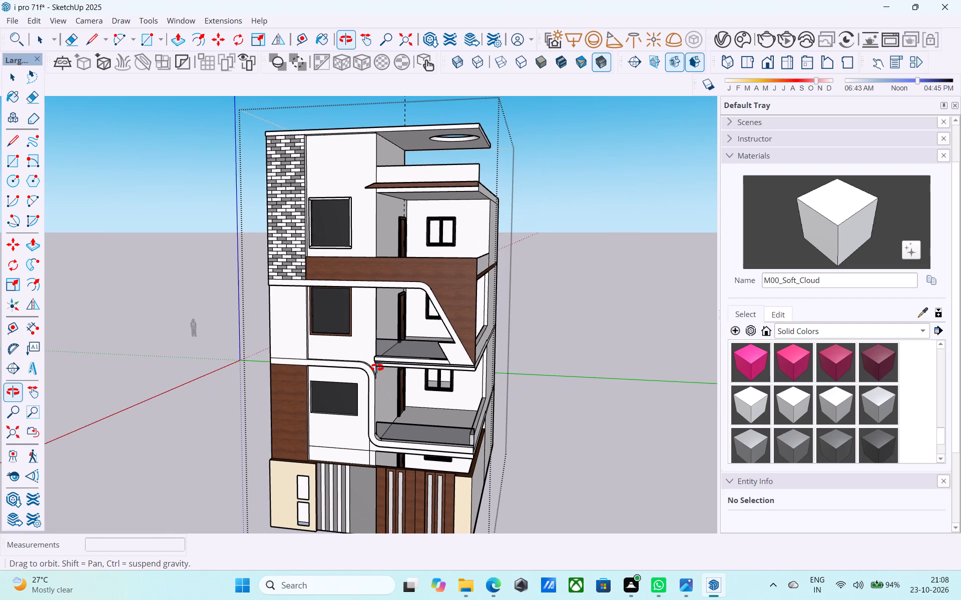
{"action": "middle_click_drag", "start_coordinate": [377, 367], "coordinate": [379, 368]}
{"action": "scroll", "coordinate": [427, 378], "scroll_direction": "up", "scroll_amount": 4}
{"action": "scroll", "coordinate": [423, 373], "scroll_direction": "down", "scroll_amount": 3}
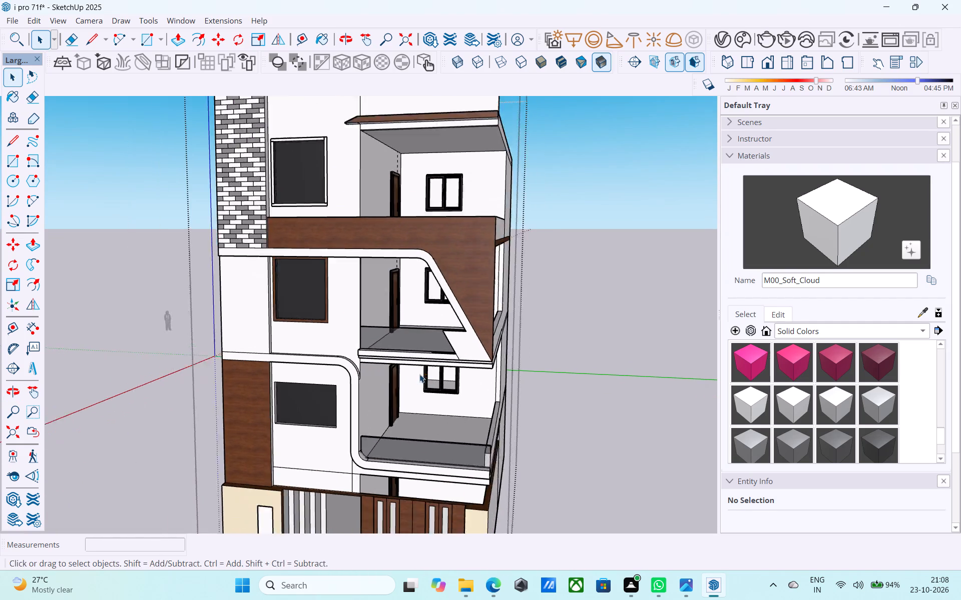
{"action": "middle_click_drag", "start_coordinate": [414, 376], "coordinate": [402, 418], "text": "shift"}
Save the model with the leftover components removed.
{"action": "key", "text": "ctrl+s"}
Leave the building group and review the whole facade from the front and the balcony side.
{"action": "middle_click_drag", "start_coordinate": [405, 416], "coordinate": [407, 408]}
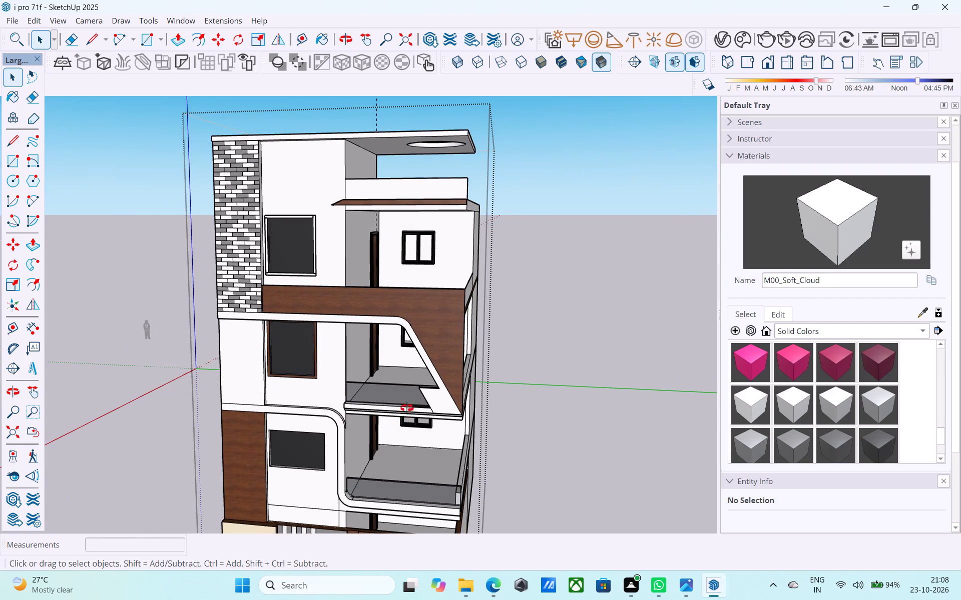
{"action": "middle_click_drag", "start_coordinate": [407, 408], "coordinate": [514, 348]}
{"action": "scroll", "coordinate": [514, 348], "scroll_direction": "down", "scroll_amount": 4}
{"action": "middle_click_drag", "start_coordinate": [514, 348], "coordinate": [480, 338]}
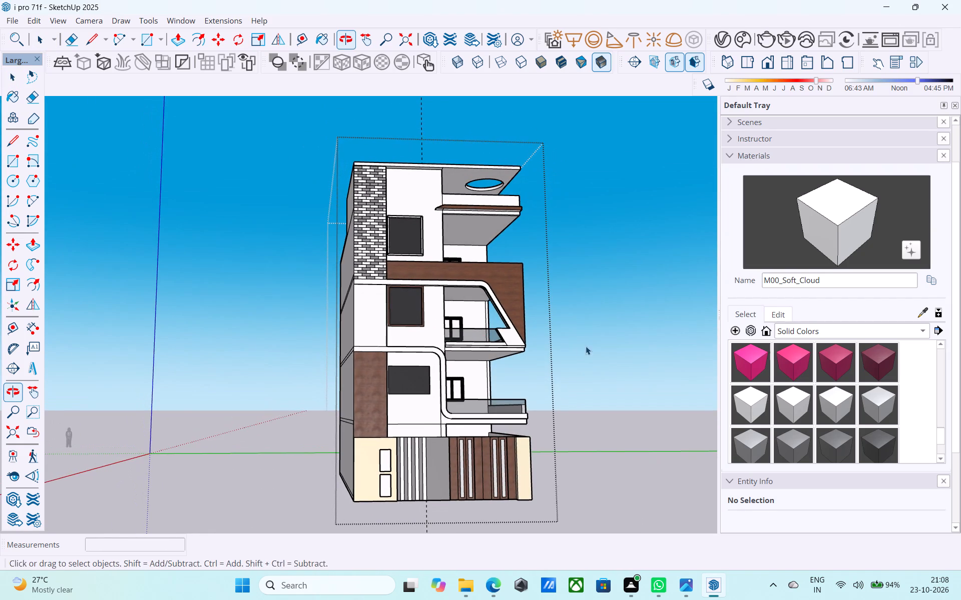
{"action": "left_click", "coordinate": [586, 346]}
{"action": "middle_click_drag", "start_coordinate": [550, 351], "coordinate": [515, 348]}
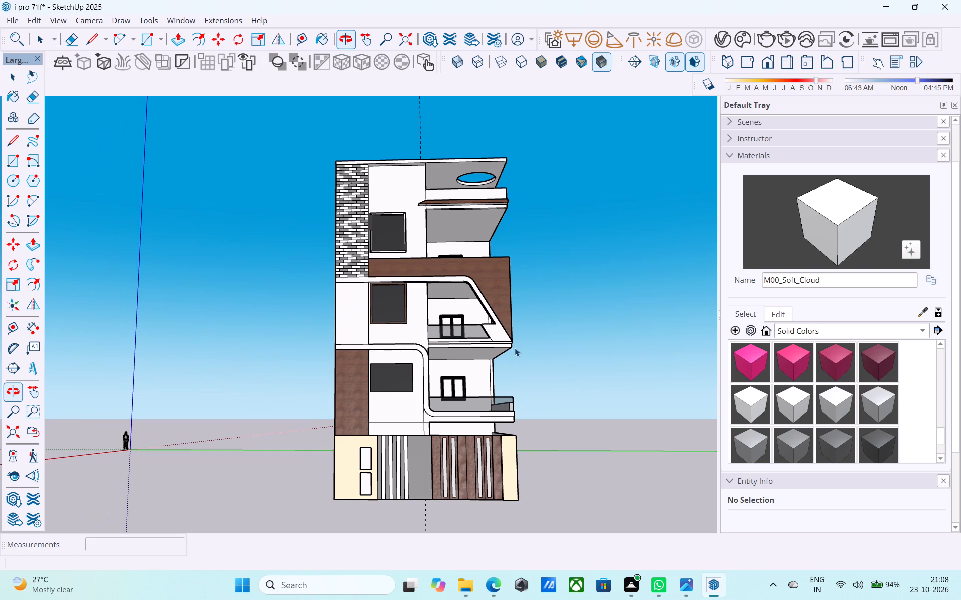
{"action": "middle_click_drag", "start_coordinate": [515, 348], "coordinate": [448, 396]}
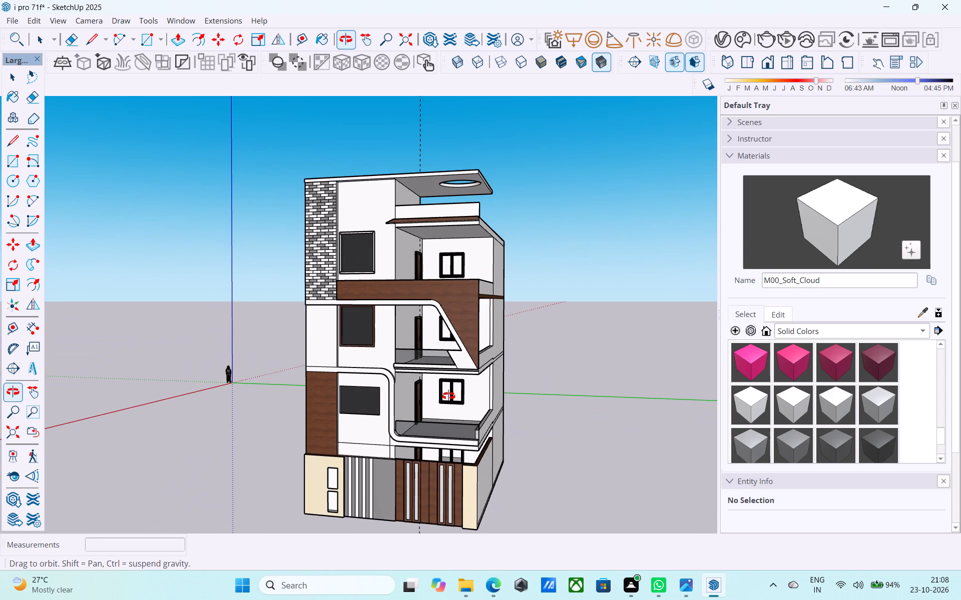
{"action": "middle_click_drag", "start_coordinate": [448, 396], "coordinate": [451, 403]}
{"action": "scroll", "coordinate": [451, 403], "scroll_direction": "down", "scroll_amount": 2}
{"action": "middle_click", "coordinate": [451, 403]}
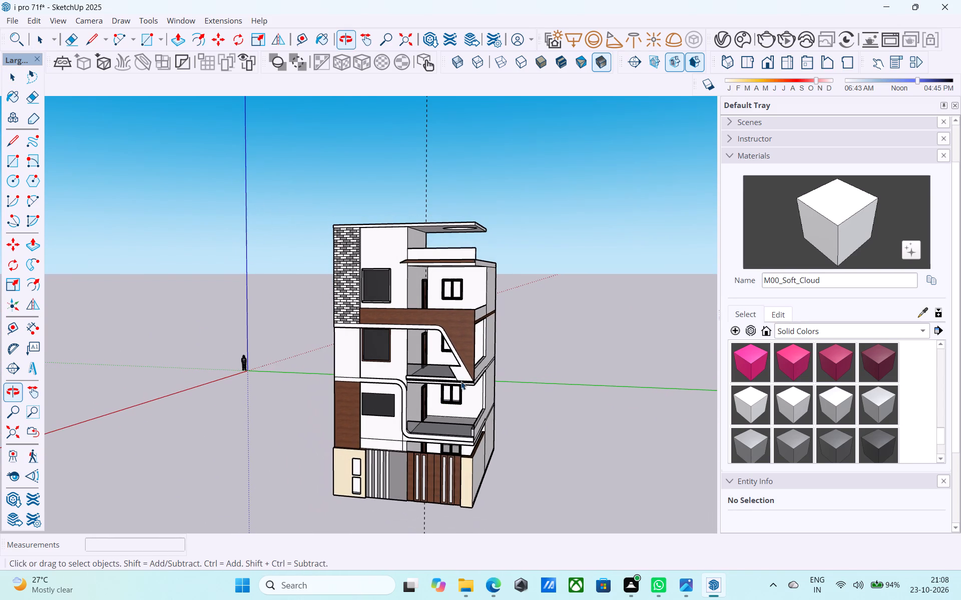
Open the building group, erase the vertical dashed guide line running through the building, and leave the group.
{"action": "left_click_drag", "start_coordinate": [483, 171], "coordinate": [283, 153]}
{"action": "double_click", "coordinate": [410, 282]}
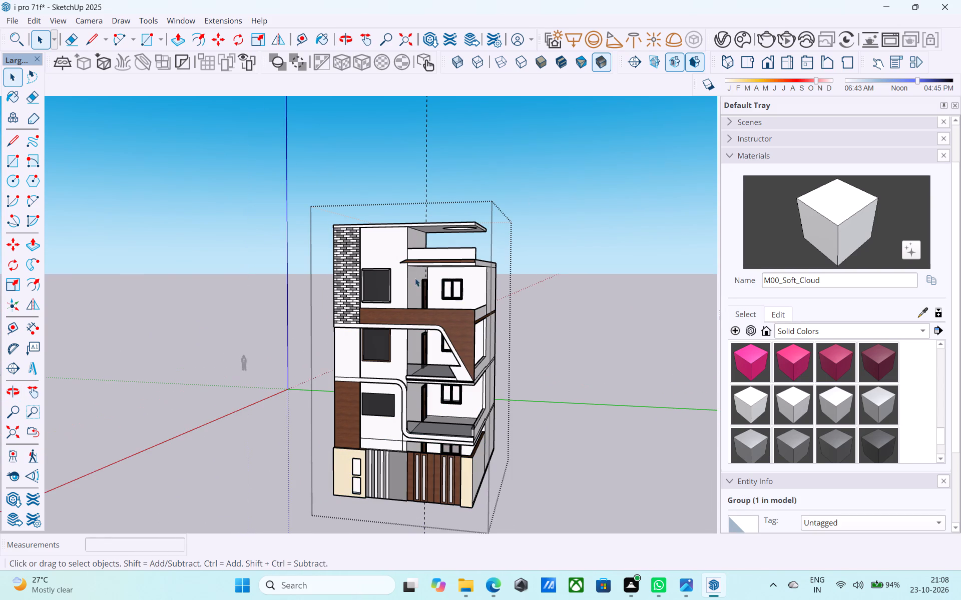
{"action": "key", "text": "e"}
{"action": "left_click_drag", "start_coordinate": [427, 164], "coordinate": [378, 174]}
{"action": "key", "text": "space"}
{"action": "left_click", "coordinate": [530, 257]}
Examine the cleaned-up building from the front and both sides to judge a suitable rendering view.
{"action": "middle_click_drag", "start_coordinate": [486, 313], "coordinate": [513, 278]}
{"action": "scroll", "coordinate": [486, 313], "scroll_direction": "up", "scroll_amount": 1}
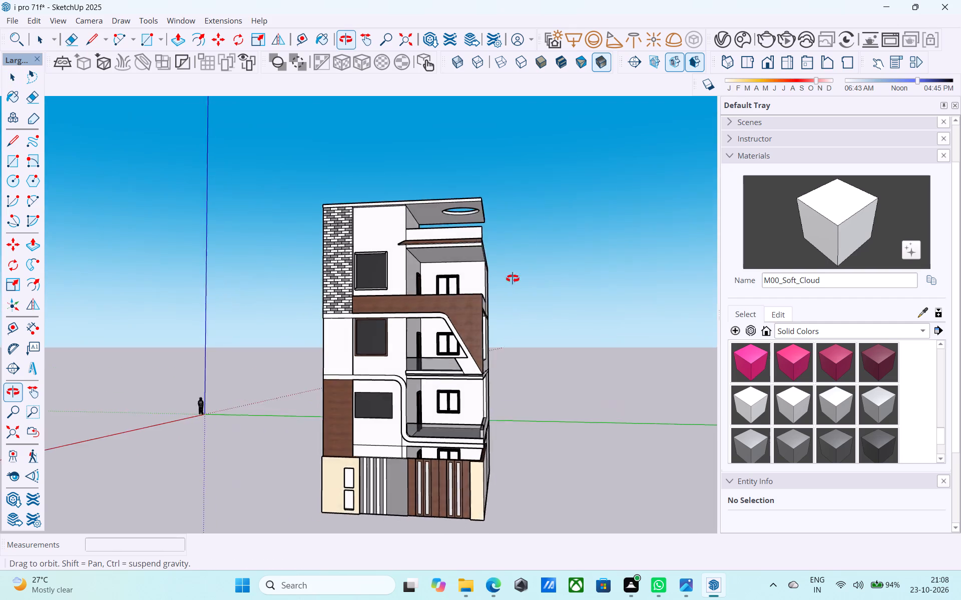
{"action": "middle_click_drag", "start_coordinate": [513, 278], "coordinate": [524, 306]}
{"action": "scroll", "coordinate": [519, 329], "scroll_direction": "down", "scroll_amount": 1}
{"action": "middle_click_drag", "start_coordinate": [519, 329], "coordinate": [410, 341]}
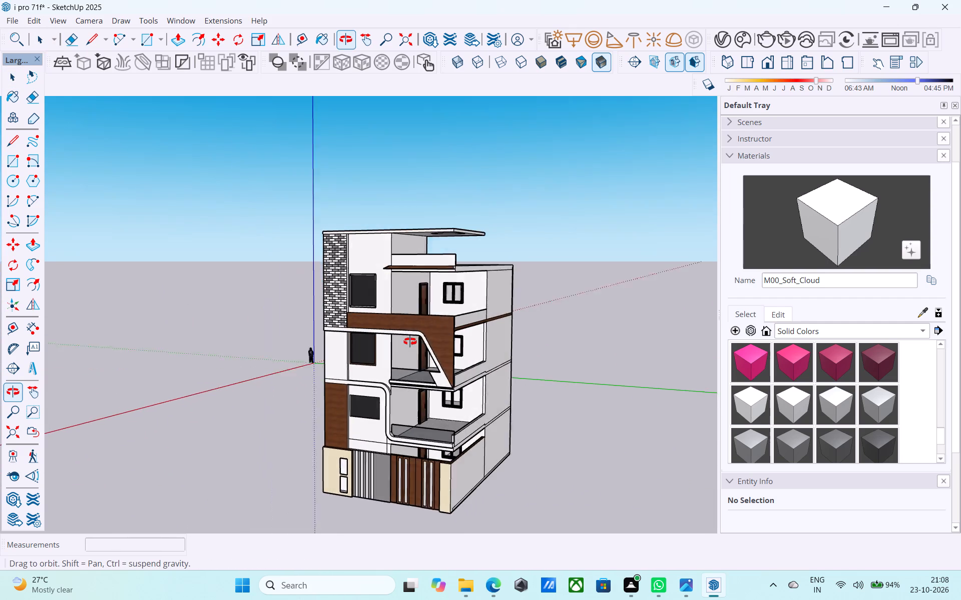
{"action": "middle_click_drag", "start_coordinate": [410, 341], "coordinate": [398, 333]}
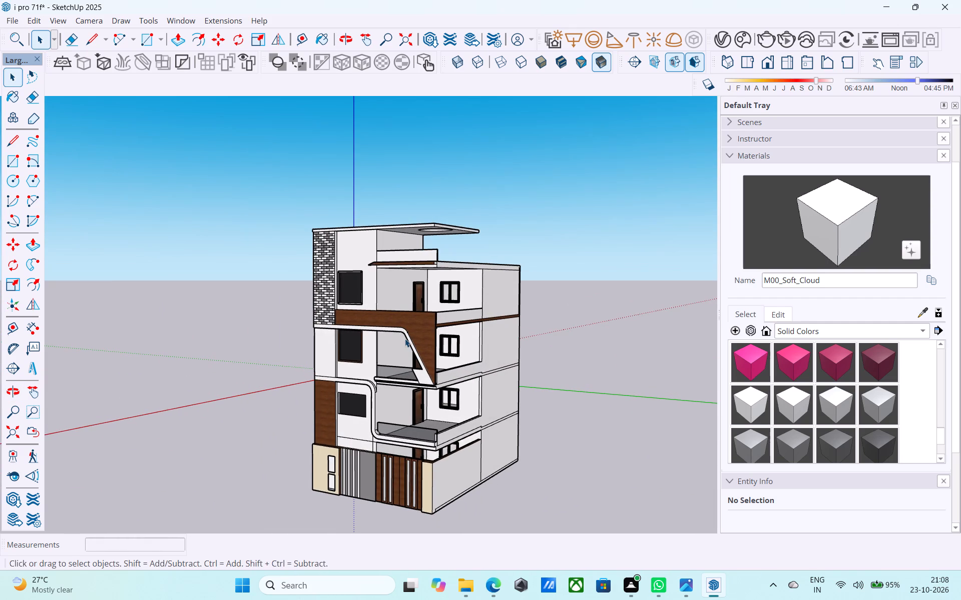
{"action": "scroll", "coordinate": [405, 338], "scroll_direction": "down", "scroll_amount": 2}
{"action": "middle_click_drag", "start_coordinate": [408, 338], "coordinate": [625, 321]}
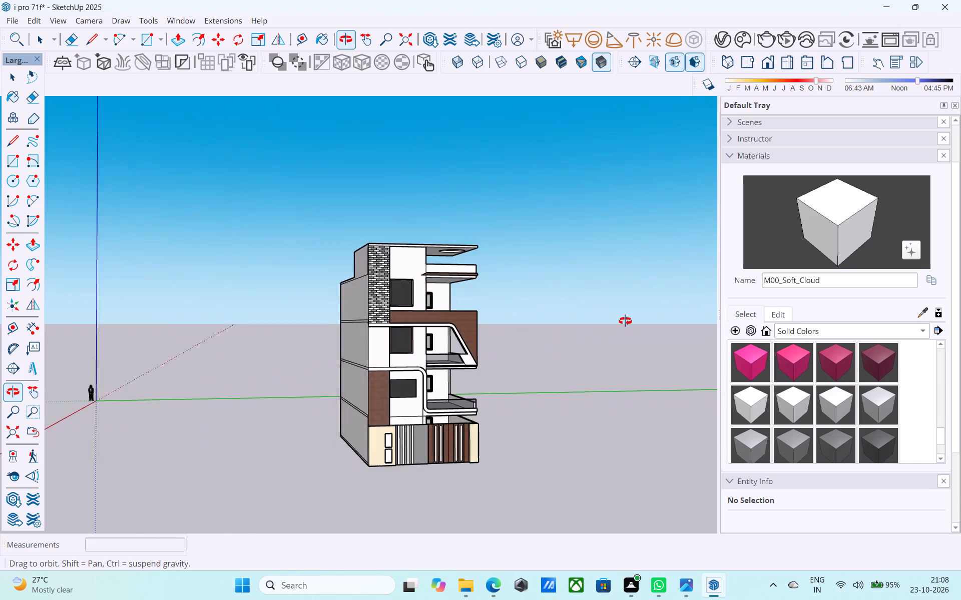
{"action": "middle_click_drag", "start_coordinate": [625, 321], "coordinate": [406, 330]}
{"action": "middle_click_drag", "start_coordinate": [405, 328], "coordinate": [417, 320]}
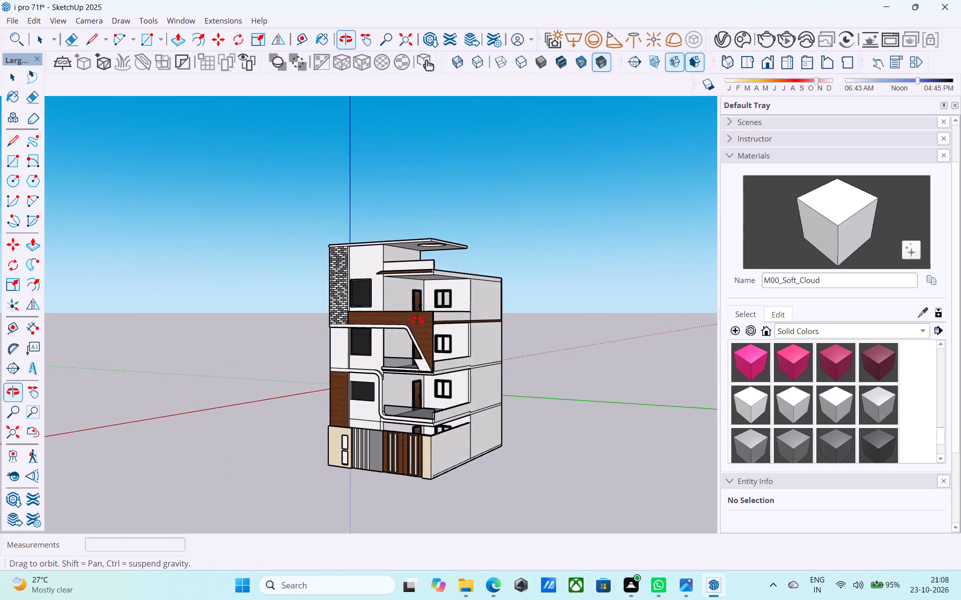
{"action": "middle_click_drag", "start_coordinate": [417, 320], "coordinate": [425, 308]}
{"action": "scroll", "coordinate": [425, 304], "scroll_direction": "up", "scroll_amount": 3}
{"action": "middle_click_drag", "start_coordinate": [422, 322], "coordinate": [455, 295]}
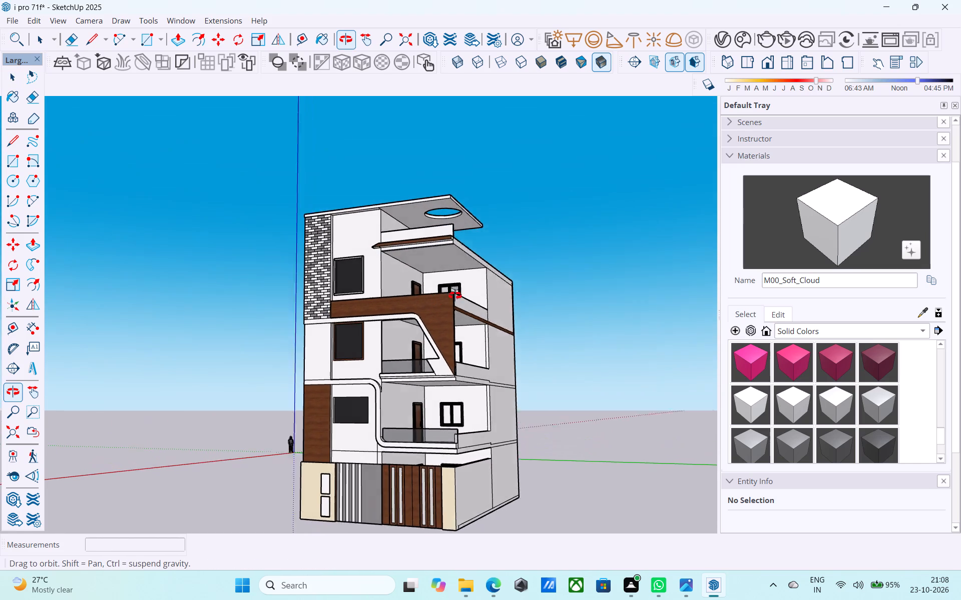
{"action": "middle_click_drag", "start_coordinate": [455, 295], "coordinate": [476, 293]}
Frame the building from a low frontal viewpoint and start a non-interactive render.
{"action": "middle_click_drag", "start_coordinate": [449, 312], "coordinate": [532, 290]}
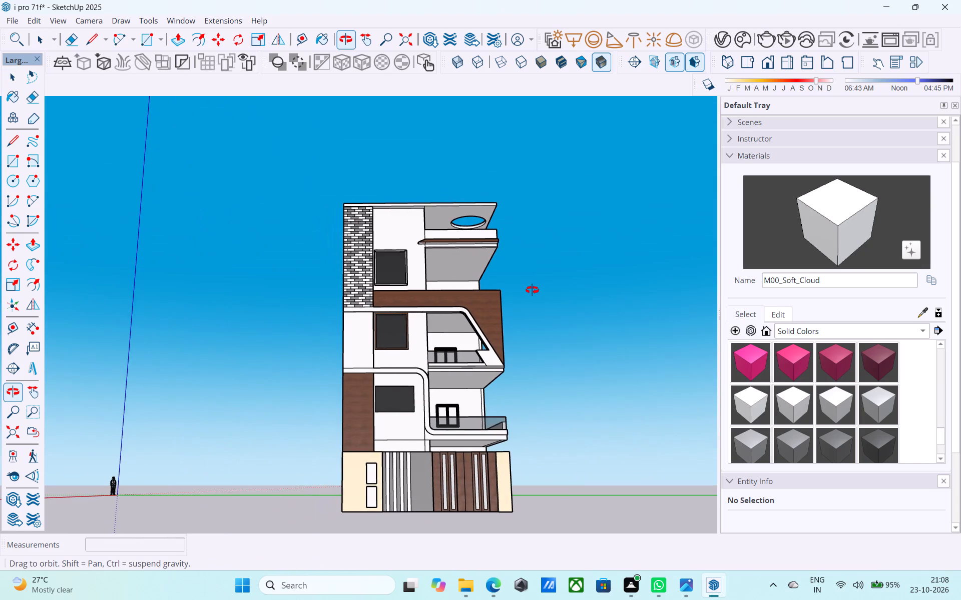
{"action": "middle_click_drag", "start_coordinate": [532, 290], "coordinate": [531, 301]}
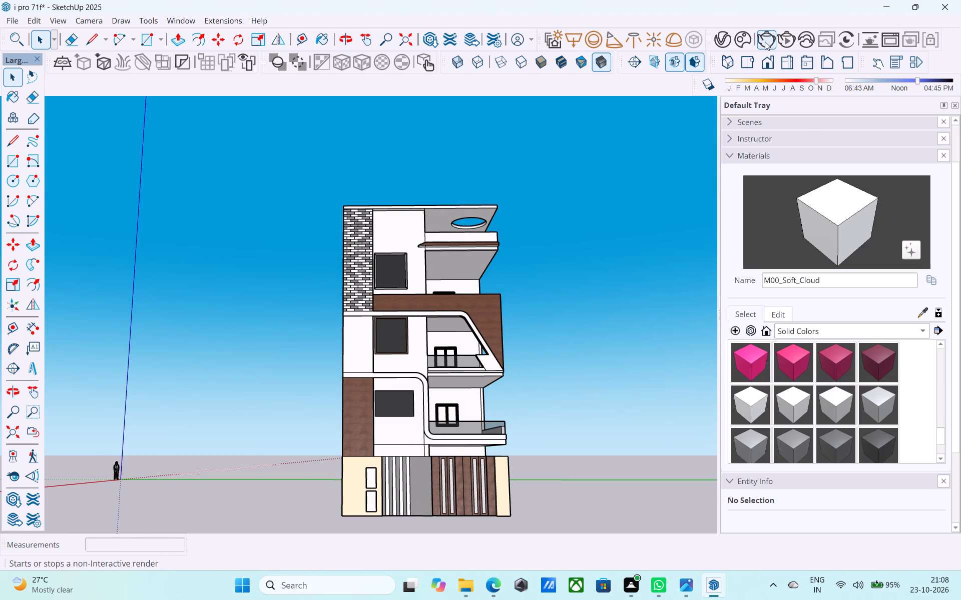
{"action": "left_click", "coordinate": [764, 40]}
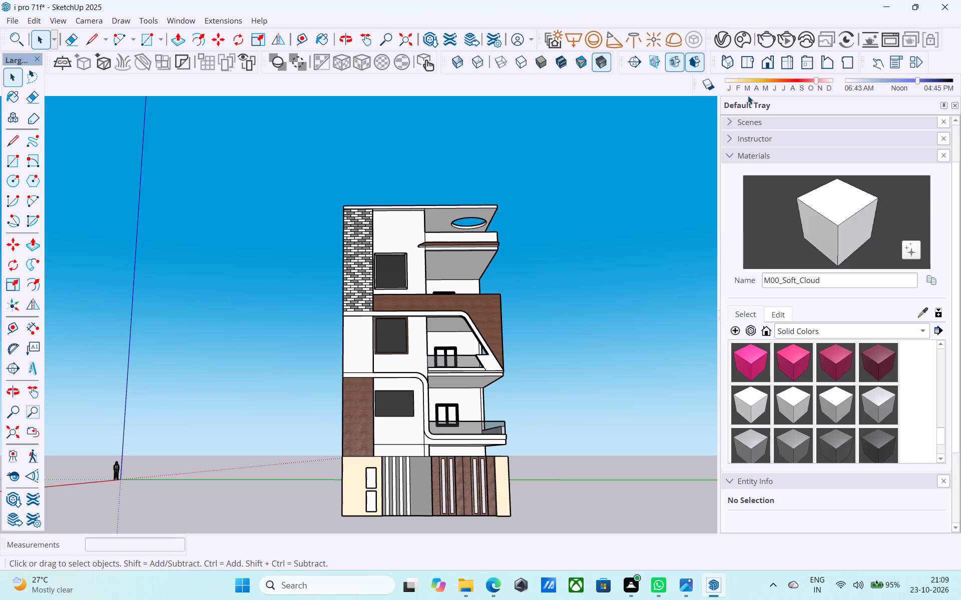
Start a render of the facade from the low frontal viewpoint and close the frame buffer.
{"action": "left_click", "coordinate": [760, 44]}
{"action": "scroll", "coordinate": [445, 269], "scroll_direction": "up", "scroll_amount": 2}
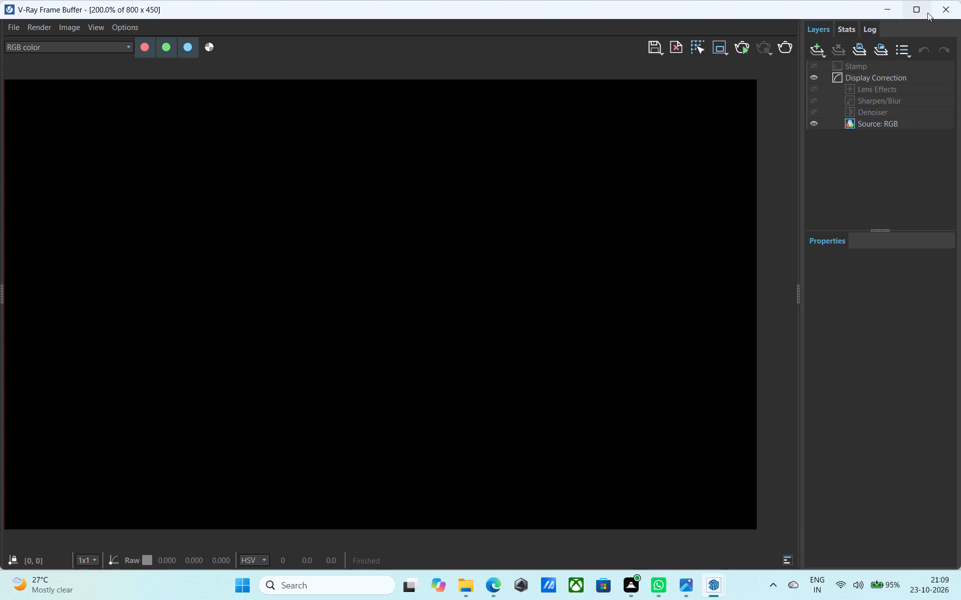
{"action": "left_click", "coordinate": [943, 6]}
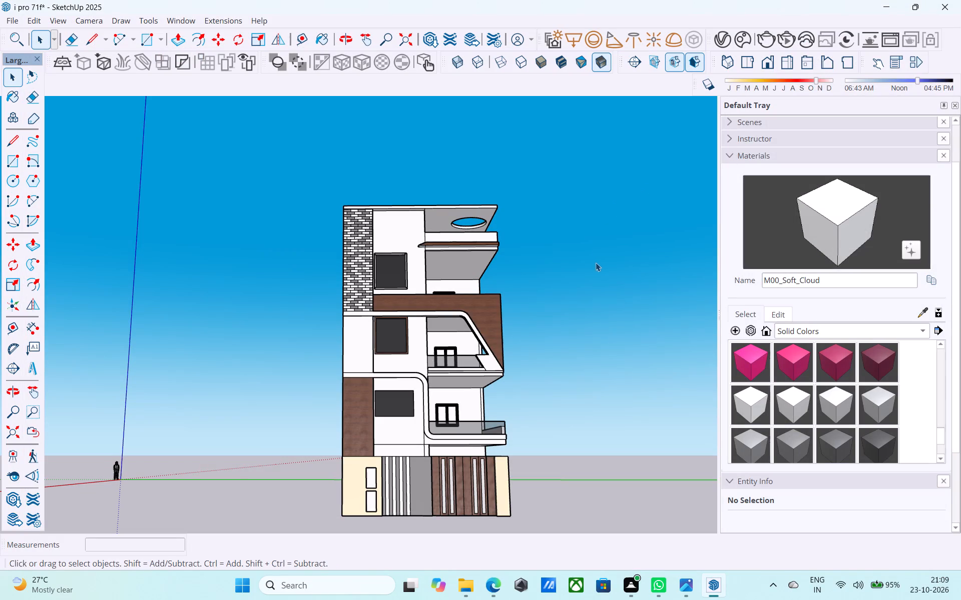
Frame the building from a slightly higher frontal viewpoint, render it, and close the frame buffer after viewing.
{"action": "middle_click_drag", "start_coordinate": [393, 312], "coordinate": [371, 340]}
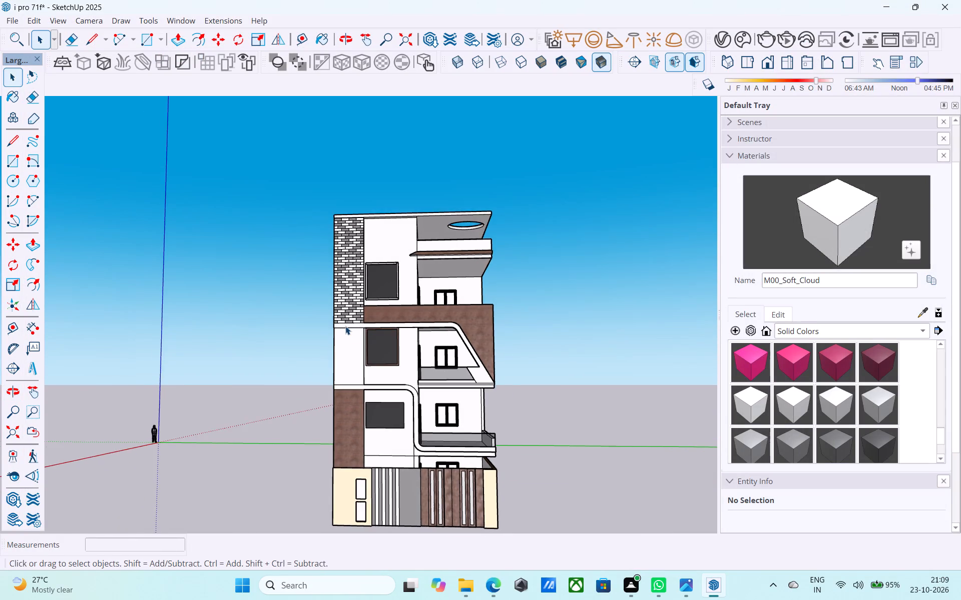
{"action": "scroll", "coordinate": [345, 326], "scroll_direction": "up", "scroll_amount": 1}
{"action": "scroll", "coordinate": [511, 290], "scroll_direction": "down", "scroll_amount": 1}
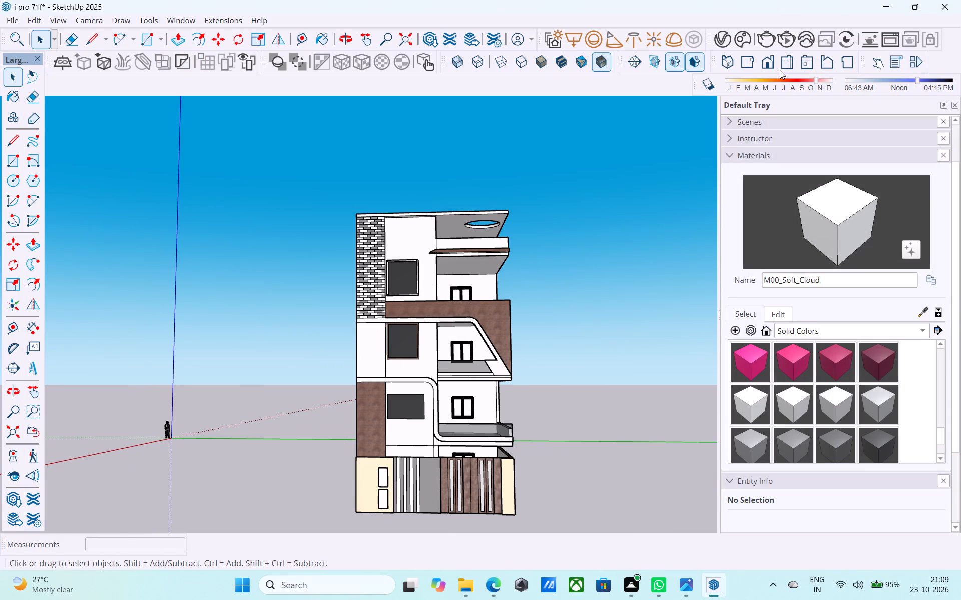
{"action": "left_click", "coordinate": [763, 33]}
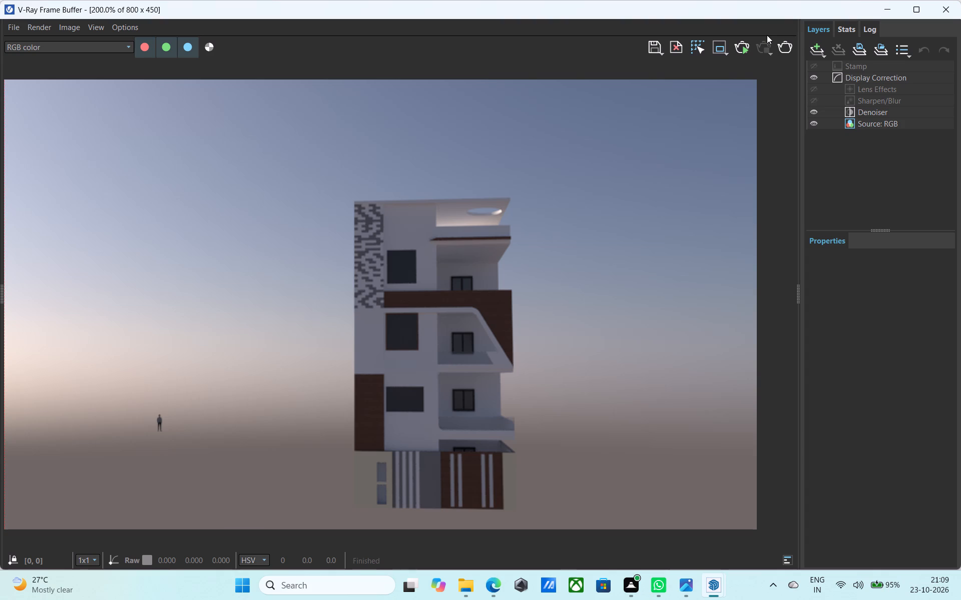
{"action": "left_click", "coordinate": [936, 14]}
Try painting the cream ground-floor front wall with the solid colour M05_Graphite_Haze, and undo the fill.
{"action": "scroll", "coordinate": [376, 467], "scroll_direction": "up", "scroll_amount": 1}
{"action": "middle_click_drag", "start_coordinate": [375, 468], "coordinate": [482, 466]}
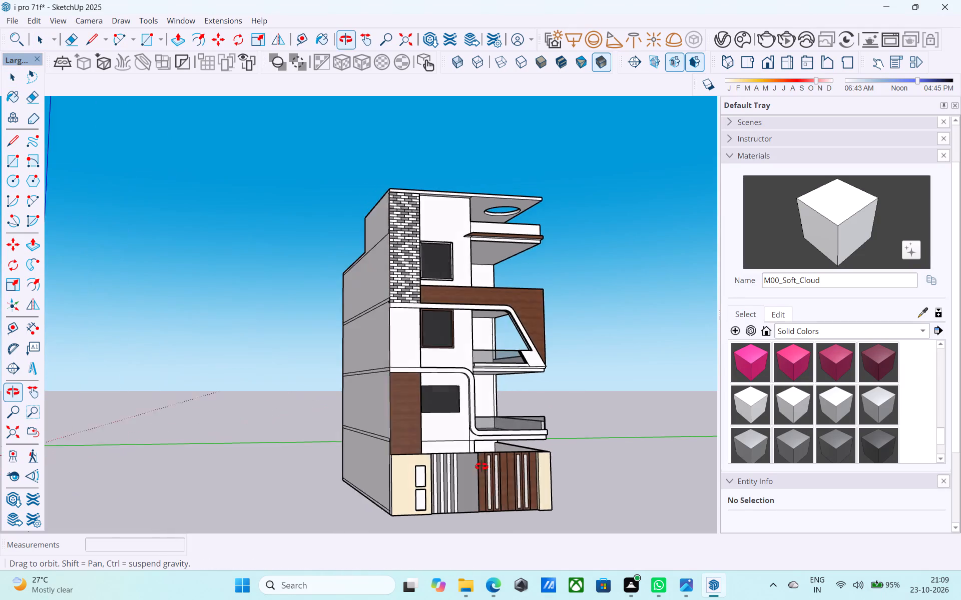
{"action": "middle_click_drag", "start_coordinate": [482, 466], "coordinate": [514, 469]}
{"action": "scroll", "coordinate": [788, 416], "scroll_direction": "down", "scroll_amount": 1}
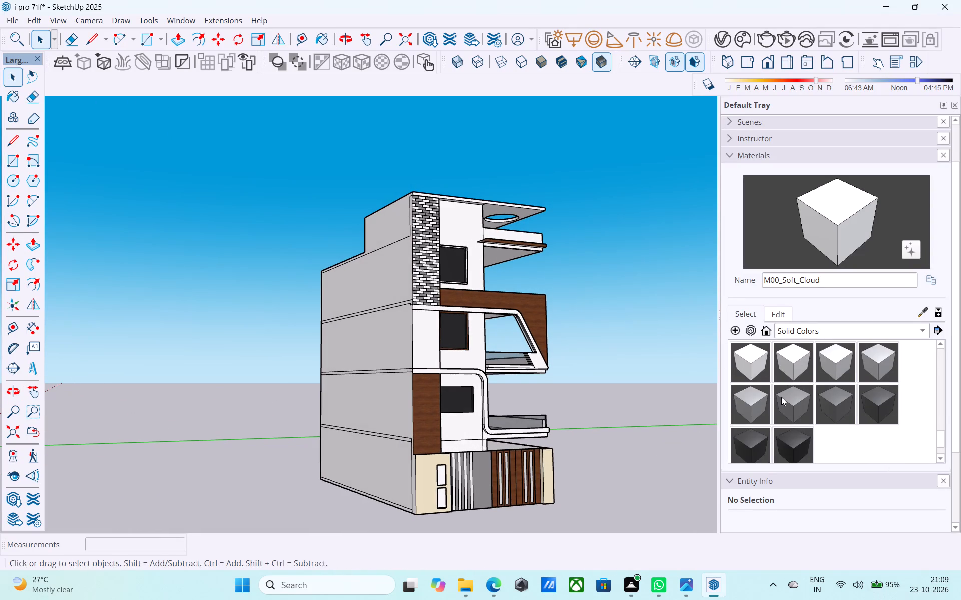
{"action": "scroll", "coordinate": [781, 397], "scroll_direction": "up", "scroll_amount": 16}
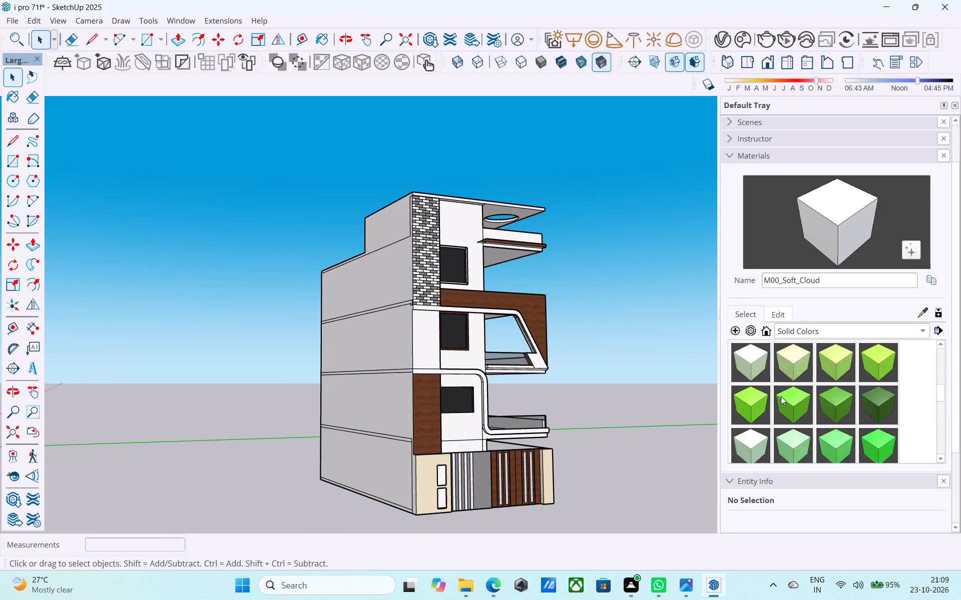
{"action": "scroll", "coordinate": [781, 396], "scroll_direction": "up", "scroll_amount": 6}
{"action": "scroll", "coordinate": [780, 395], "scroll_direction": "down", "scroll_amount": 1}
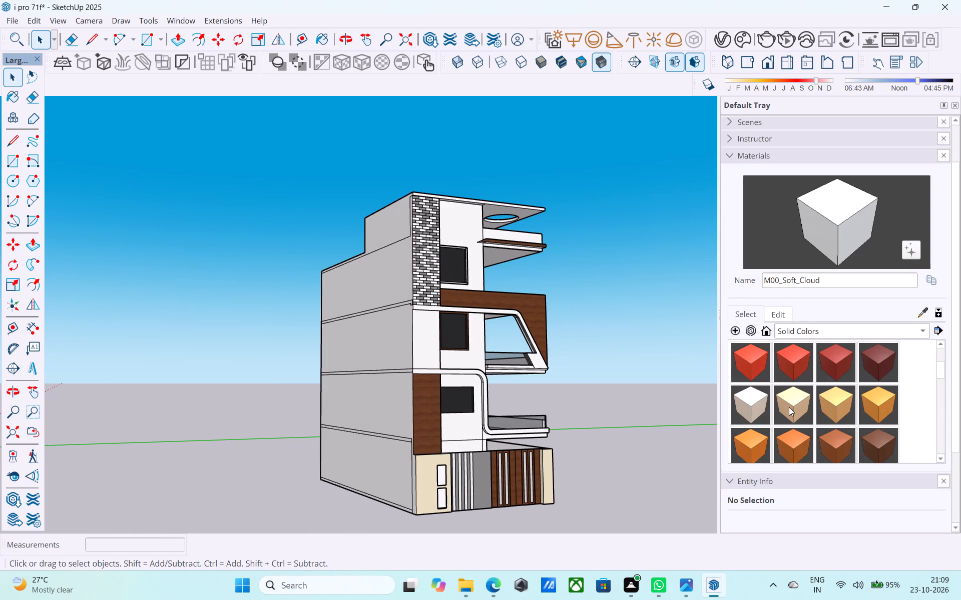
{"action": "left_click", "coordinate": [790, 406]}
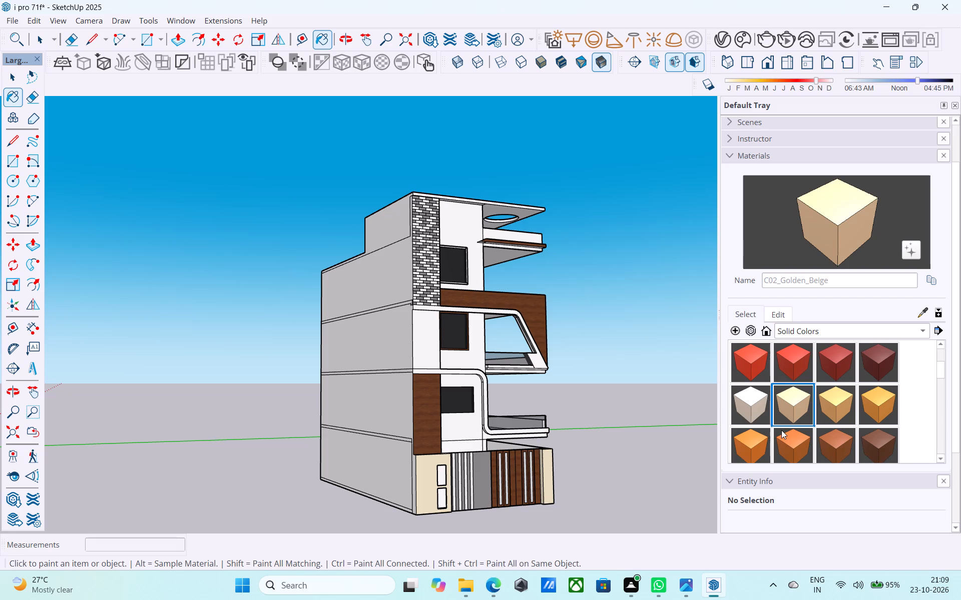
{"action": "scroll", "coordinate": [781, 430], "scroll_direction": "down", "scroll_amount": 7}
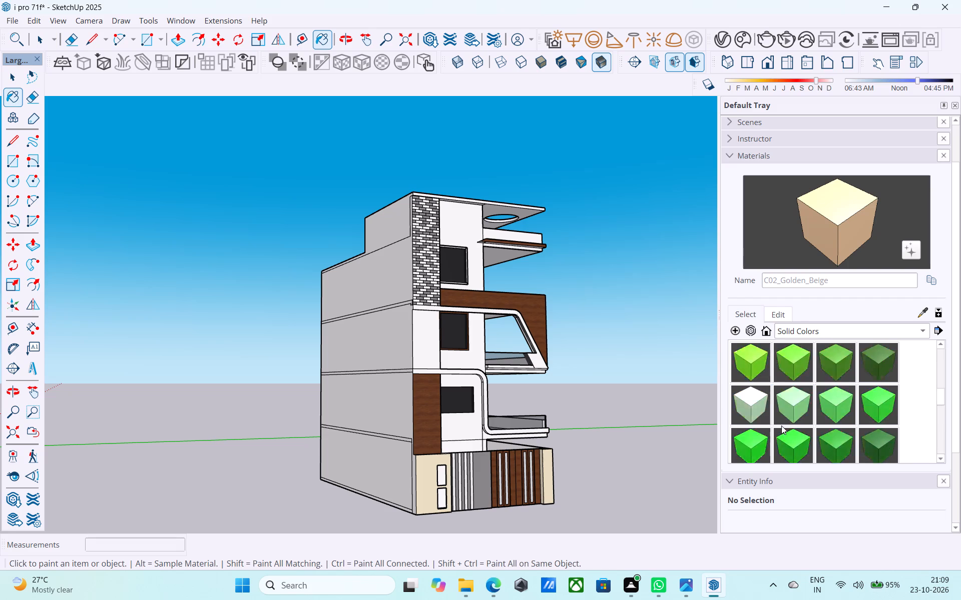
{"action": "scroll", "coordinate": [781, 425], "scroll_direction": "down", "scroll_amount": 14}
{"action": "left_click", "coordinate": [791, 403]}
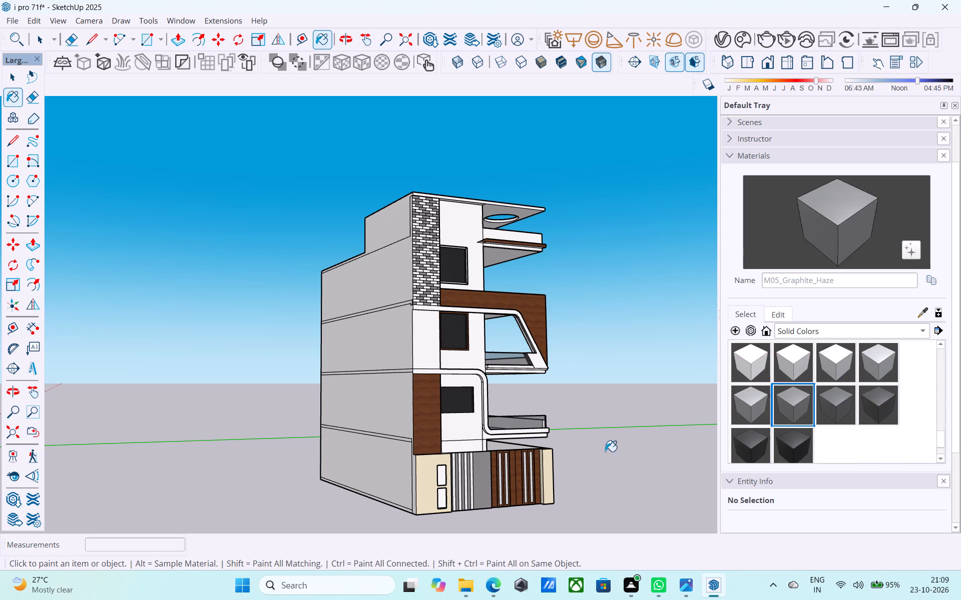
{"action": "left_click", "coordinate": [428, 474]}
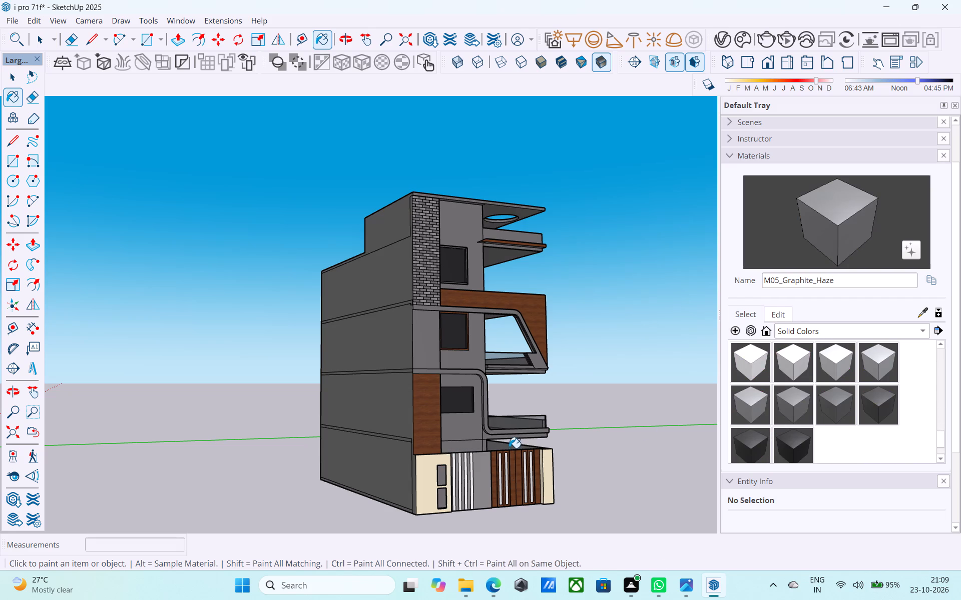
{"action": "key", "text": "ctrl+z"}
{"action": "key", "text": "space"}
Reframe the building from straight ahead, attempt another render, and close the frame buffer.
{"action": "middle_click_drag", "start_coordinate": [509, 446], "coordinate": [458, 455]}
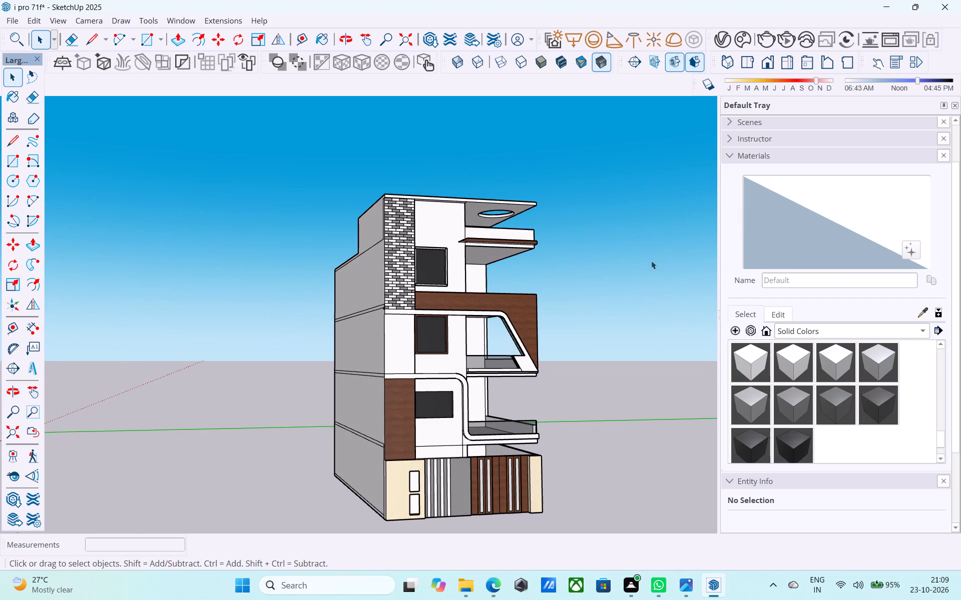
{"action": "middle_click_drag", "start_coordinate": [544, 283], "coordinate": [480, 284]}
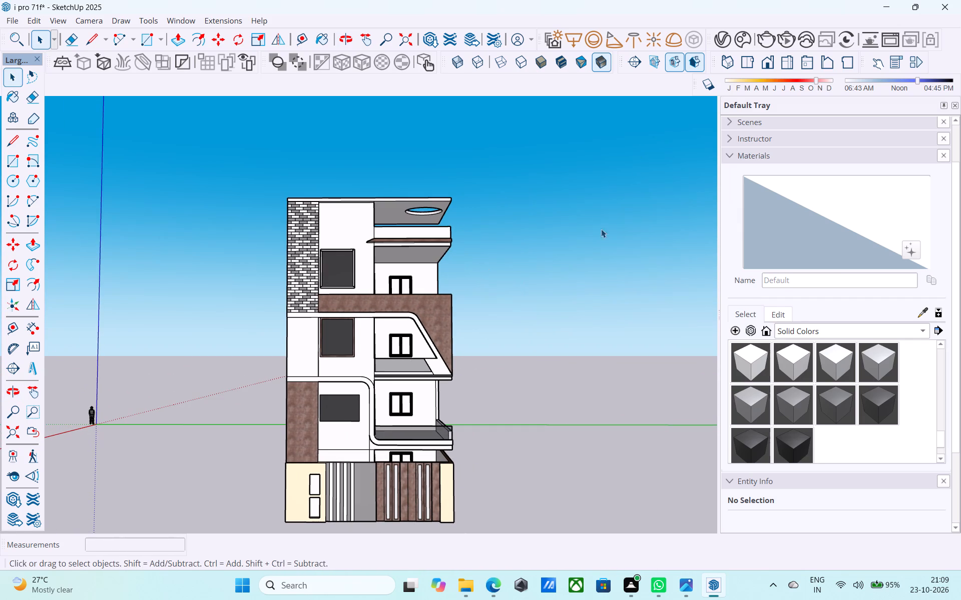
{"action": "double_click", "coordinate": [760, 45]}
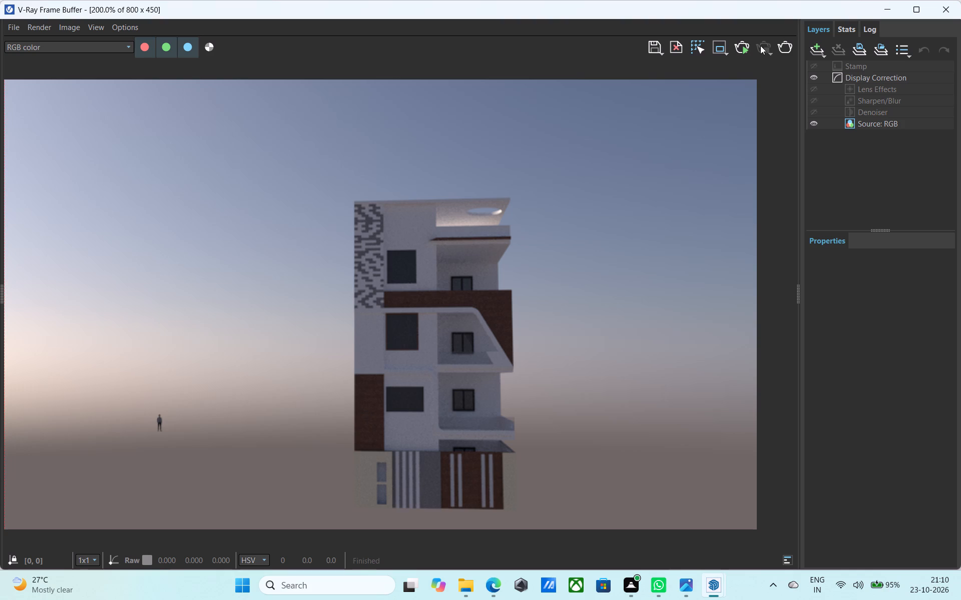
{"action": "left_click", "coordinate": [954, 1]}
Open the building group and paint the cream ground-floor wall panel with two openings in M00_Soft_Cloud.
{"action": "scroll", "coordinate": [647, 213], "scroll_direction": "down", "scroll_amount": 5}
{"action": "middle_click_drag", "start_coordinate": [645, 214], "coordinate": [638, 295]}
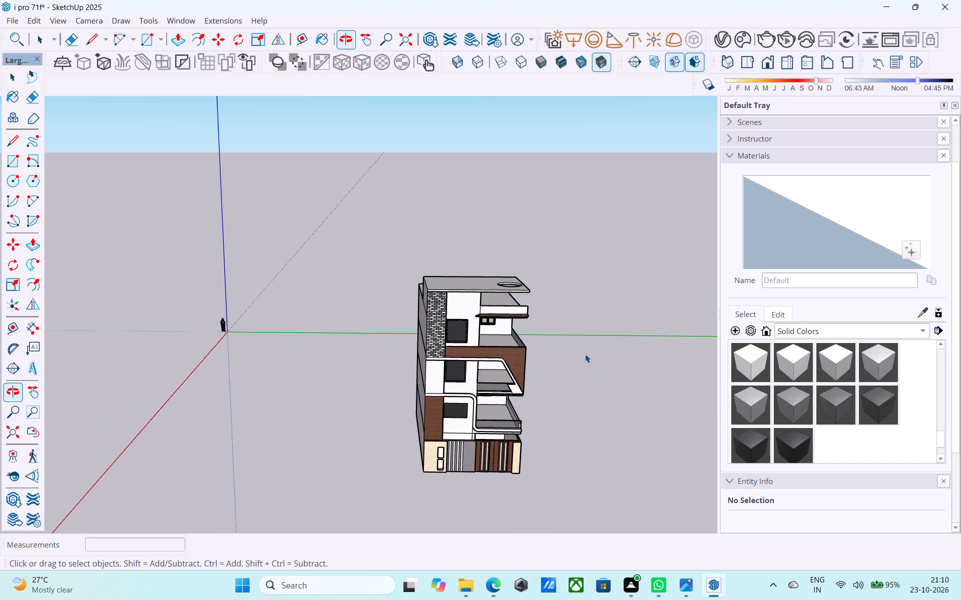
{"action": "scroll", "coordinate": [450, 464], "scroll_direction": "up", "scroll_amount": 14}
{"action": "middle_click_drag", "start_coordinate": [394, 435], "coordinate": [419, 398]}
{"action": "left_click", "coordinate": [420, 398]}
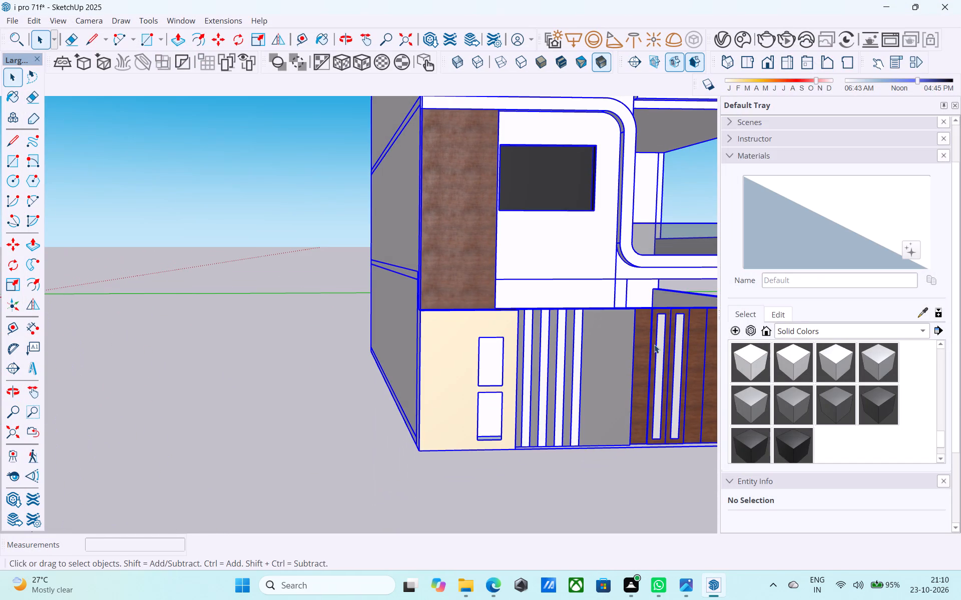
{"action": "left_click", "coordinate": [760, 356]}
{"action": "key", "text": "space"}
{"action": "triple_click", "coordinate": [440, 372]}
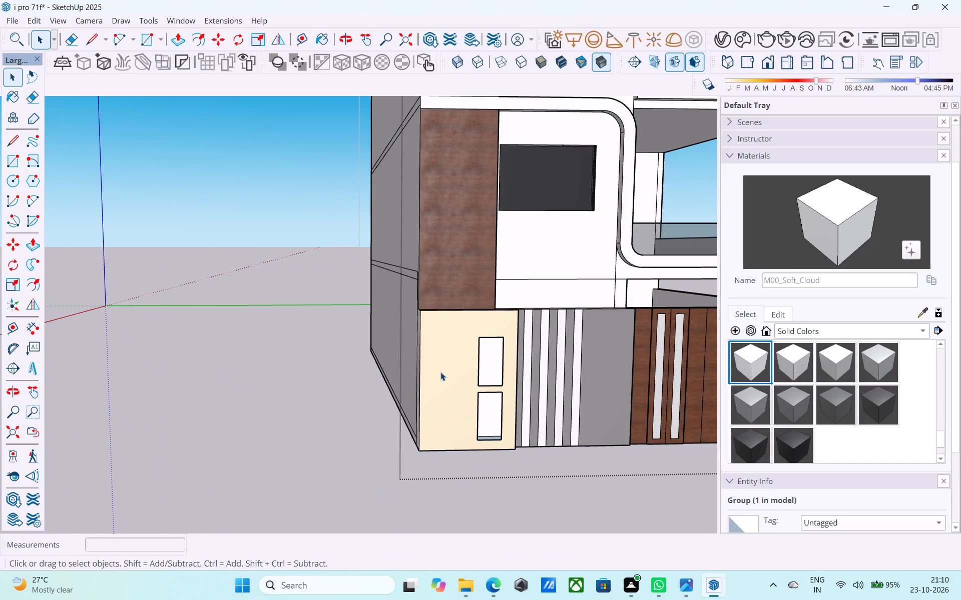
{"action": "left_click", "coordinate": [427, 367]}
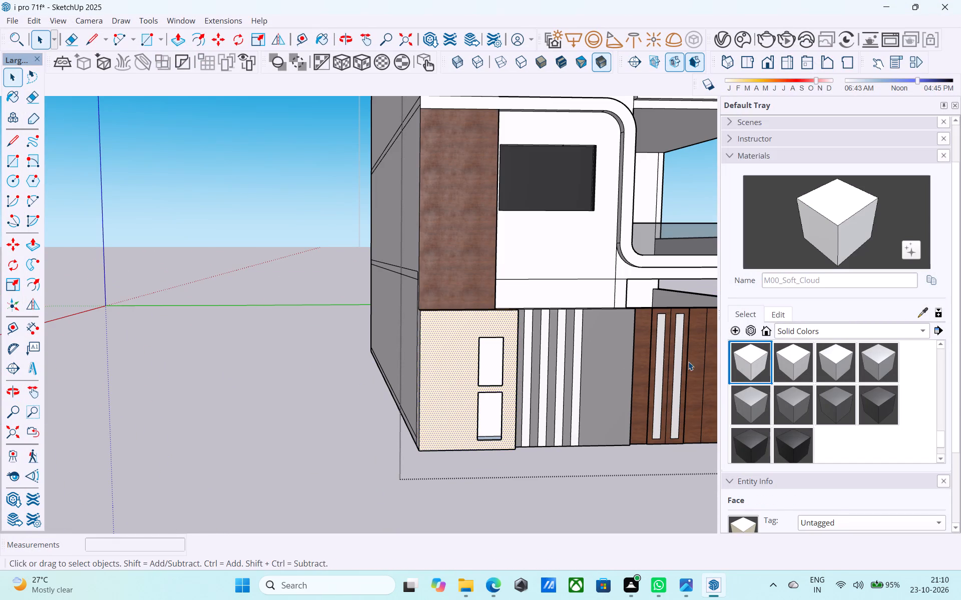
{"action": "left_click", "coordinate": [744, 356]}
{"action": "left_click", "coordinate": [462, 359]}
Paint the narrow cream wall strip at the gate's far end with M00_Soft_Cloud and leave the group.
{"action": "scroll", "coordinate": [282, 375], "scroll_direction": "down", "scroll_amount": 6}
{"action": "middle_click_drag", "start_coordinate": [267, 378], "coordinate": [265, 379]}
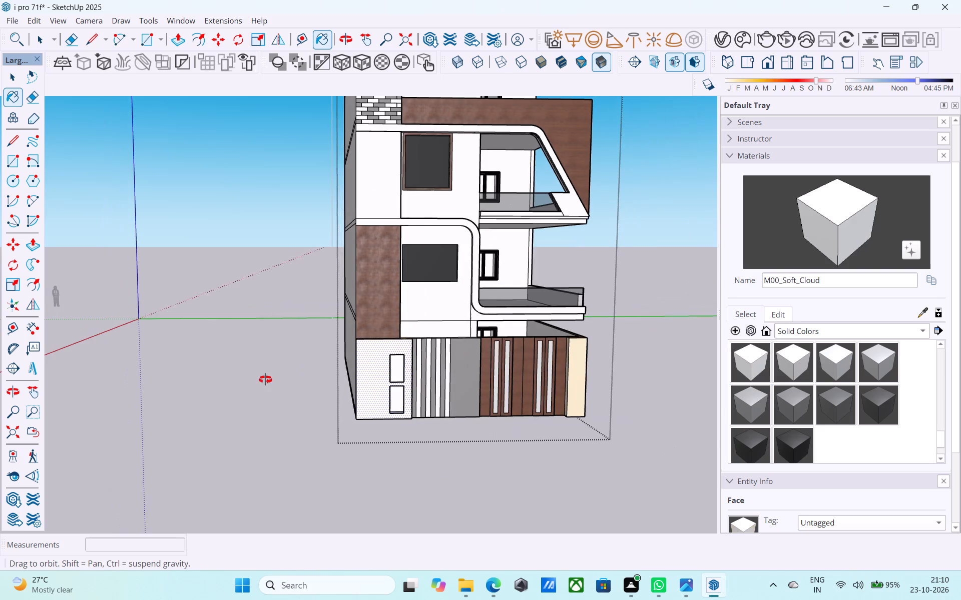
{"action": "middle_click_drag", "start_coordinate": [265, 379], "coordinate": [259, 388]}
{"action": "scroll", "coordinate": [289, 377], "scroll_direction": "down", "scroll_amount": 2}
{"action": "middle_click", "coordinate": [296, 377]}
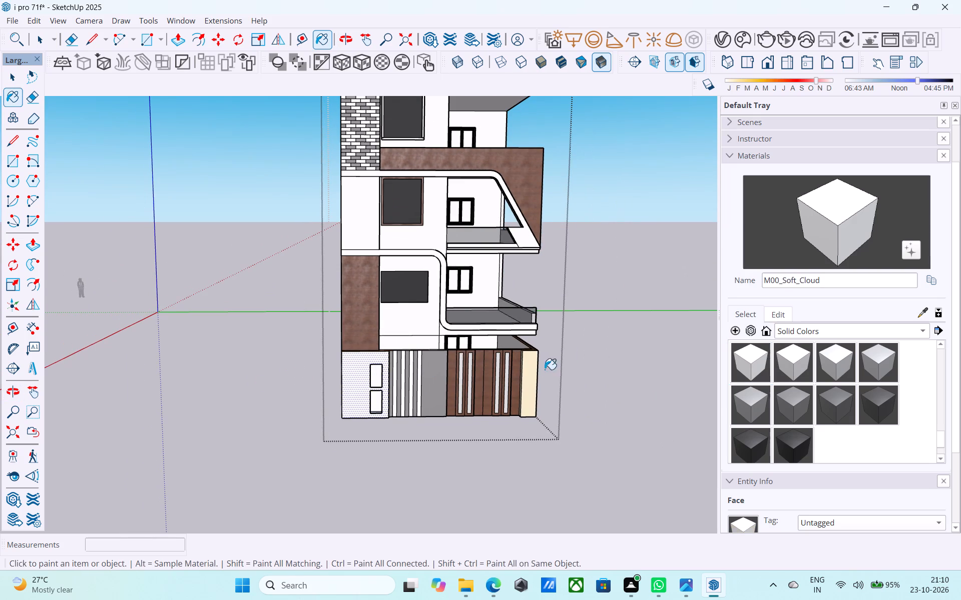
{"action": "left_click", "coordinate": [532, 373]}
{"action": "scroll", "coordinate": [540, 369], "scroll_direction": "down", "scroll_amount": 5}
{"action": "key", "text": "space"}
{"action": "left_click", "coordinate": [568, 360]}
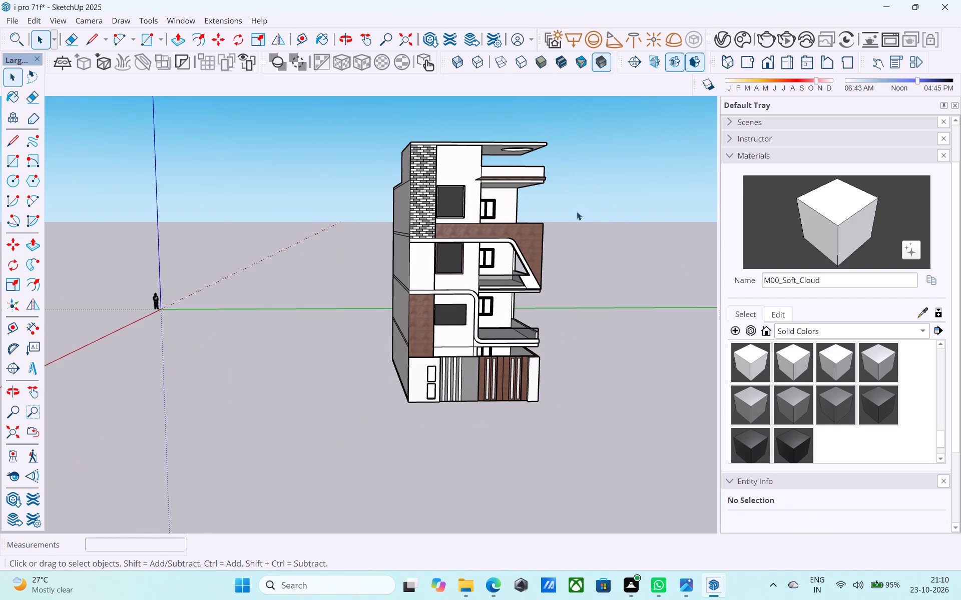
Render the repainted building from a slightly raised frontal view, inspect the rendered facade up close, and close the frame buffer.
{"action": "middle_click_drag", "start_coordinate": [575, 210], "coordinate": [559, 272]}
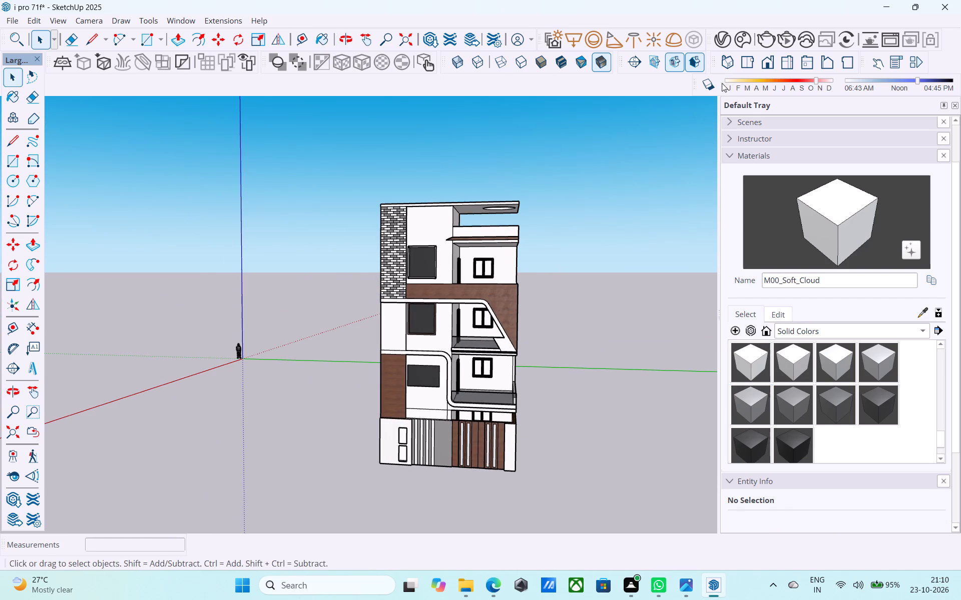
{"action": "left_click", "coordinate": [760, 46]}
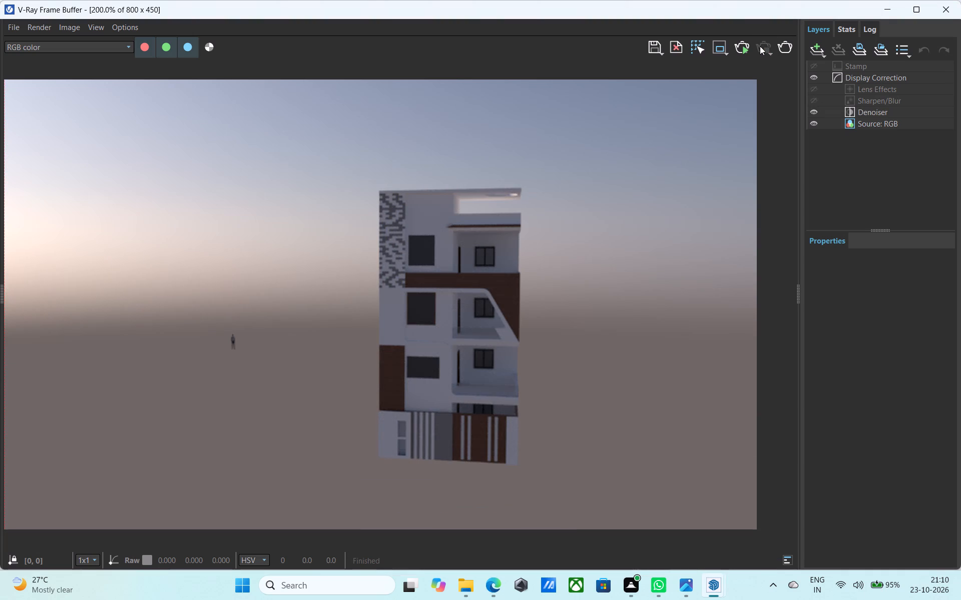
{"action": "scroll", "coordinate": [395, 324], "scroll_direction": "up", "scroll_amount": 1}
{"action": "scroll", "coordinate": [498, 314], "scroll_direction": "down", "scroll_amount": 1}
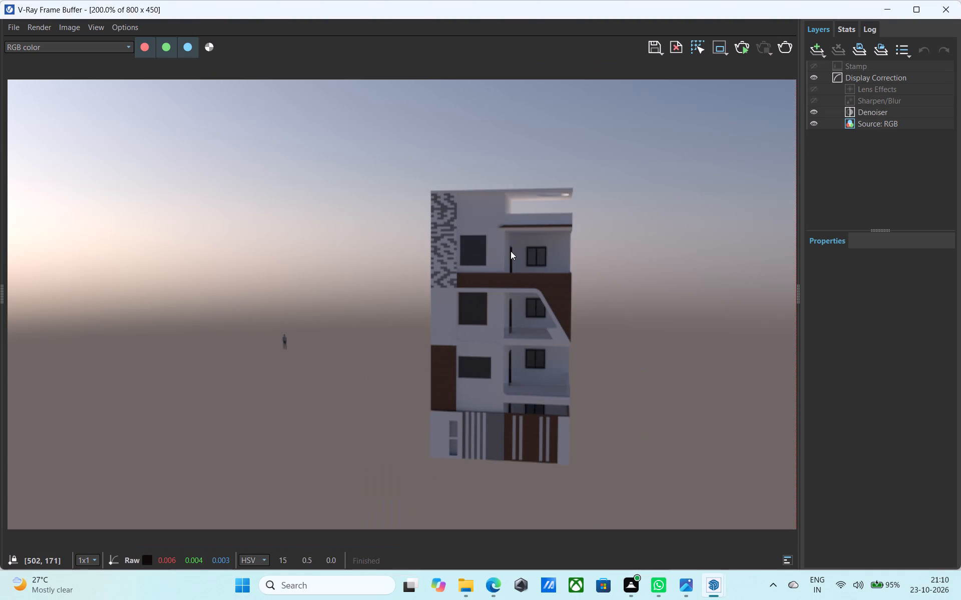
{"action": "scroll", "coordinate": [511, 251], "scroll_direction": "up", "scroll_amount": 1}
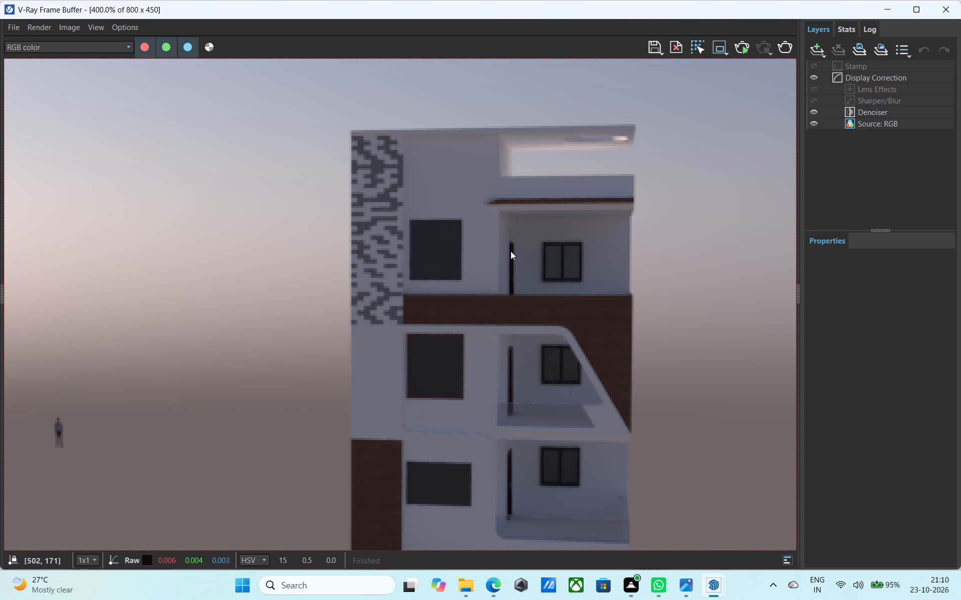
{"action": "scroll", "coordinate": [511, 246], "scroll_direction": "down", "scroll_amount": 1}
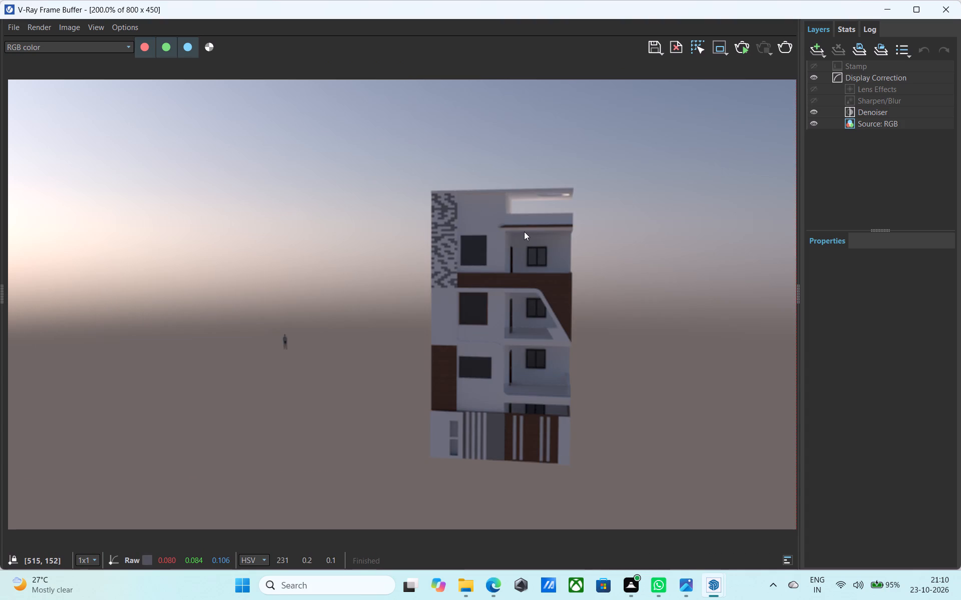
{"action": "scroll", "coordinate": [524, 231], "scroll_direction": "up", "scroll_amount": 1}
{"action": "scroll", "coordinate": [524, 231], "scroll_direction": "down", "scroll_amount": 1}
{"action": "left_click", "coordinate": [951, 14]}
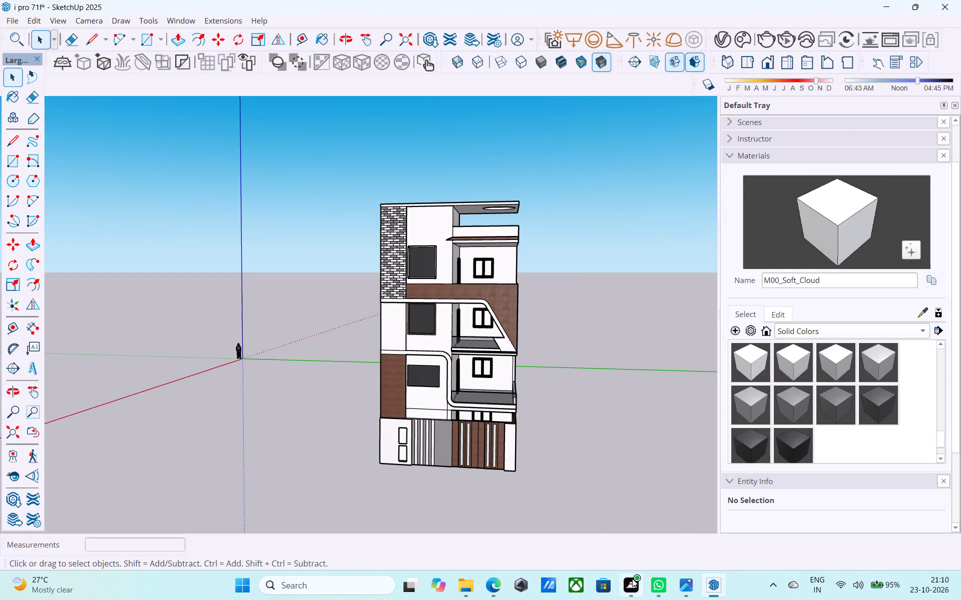
Examine the building from the front, the balcony side and the opposite side wall.
{"action": "middle_click_drag", "start_coordinate": [515, 264], "coordinate": [391, 276]}
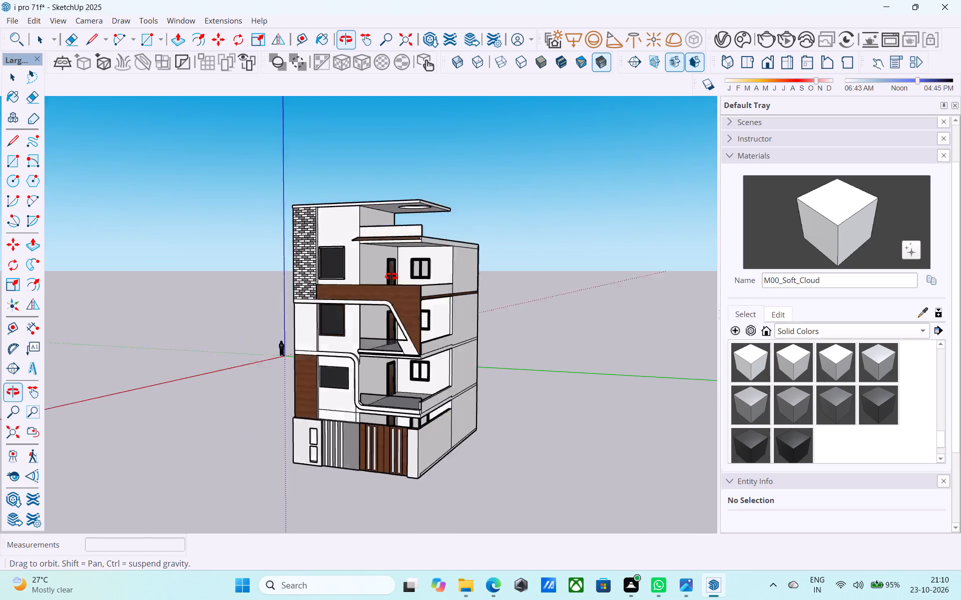
{"action": "middle_click_drag", "start_coordinate": [391, 276], "coordinate": [478, 255]}
{"action": "scroll", "coordinate": [478, 254], "scroll_direction": "down", "scroll_amount": 4}
{"action": "middle_click_drag", "start_coordinate": [477, 277], "coordinate": [519, 304]}
{"action": "scroll", "coordinate": [403, 280], "scroll_direction": "down", "scroll_amount": 2}
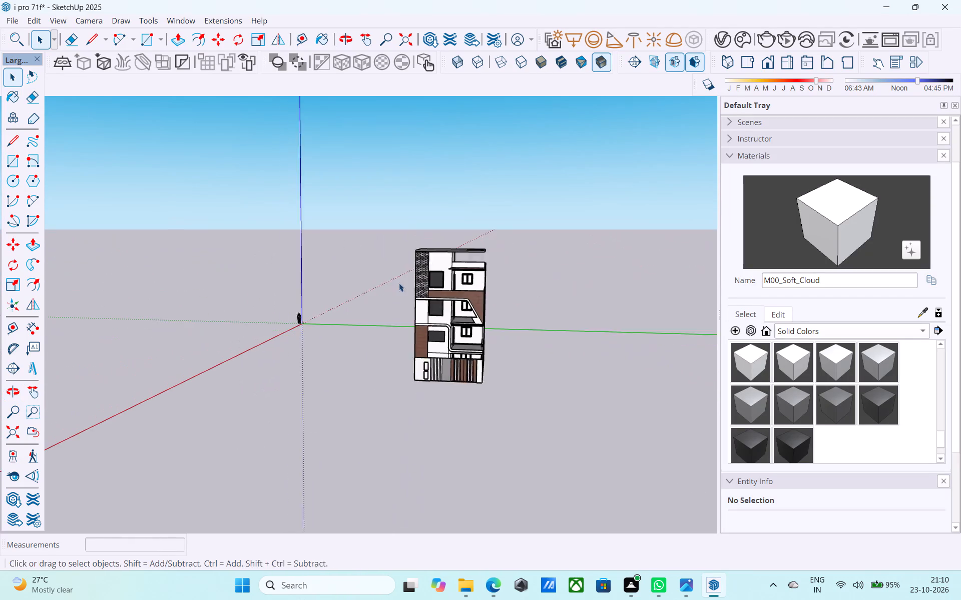
{"action": "scroll", "coordinate": [399, 283], "scroll_direction": "down", "scroll_amount": 3}
{"action": "middle_click_drag", "start_coordinate": [437, 293], "coordinate": [584, 307]}
{"action": "scroll", "coordinate": [590, 301], "scroll_direction": "up", "scroll_amount": 5}
{"action": "scroll", "coordinate": [413, 298], "scroll_direction": "up", "scroll_amount": 4}
{"action": "middle_click_drag", "start_coordinate": [397, 297], "coordinate": [331, 298]}
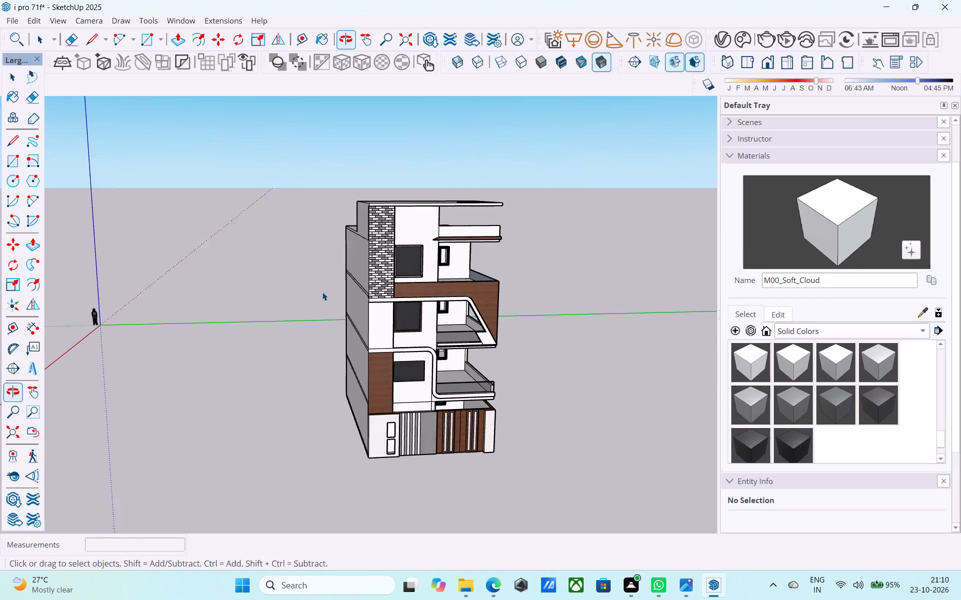
Save the model.
{"action": "scroll", "coordinate": [445, 264], "scroll_direction": "up", "scroll_amount": 1}
{"action": "key", "text": "ctrl+s"}
{"action": "key", "text": "space"}
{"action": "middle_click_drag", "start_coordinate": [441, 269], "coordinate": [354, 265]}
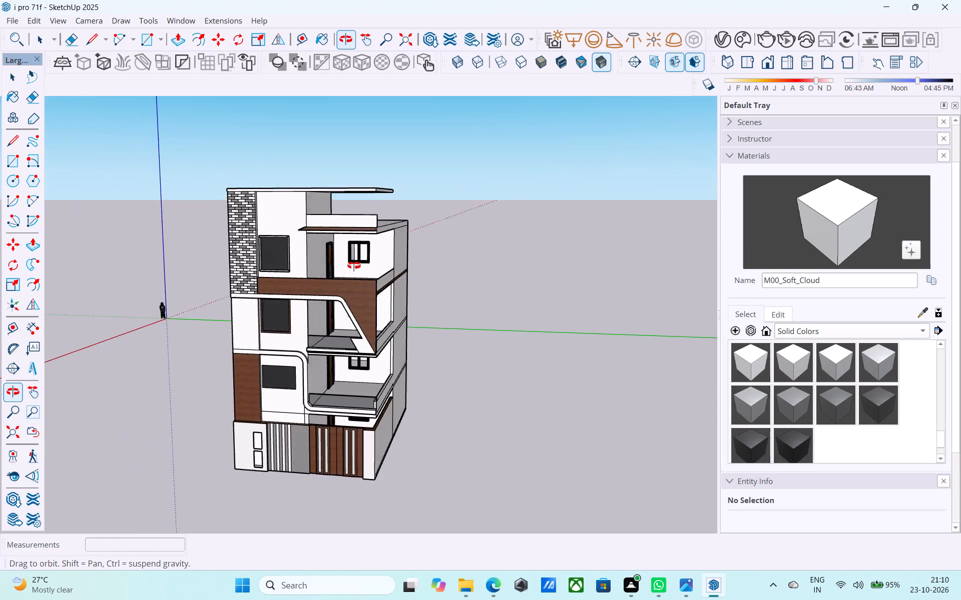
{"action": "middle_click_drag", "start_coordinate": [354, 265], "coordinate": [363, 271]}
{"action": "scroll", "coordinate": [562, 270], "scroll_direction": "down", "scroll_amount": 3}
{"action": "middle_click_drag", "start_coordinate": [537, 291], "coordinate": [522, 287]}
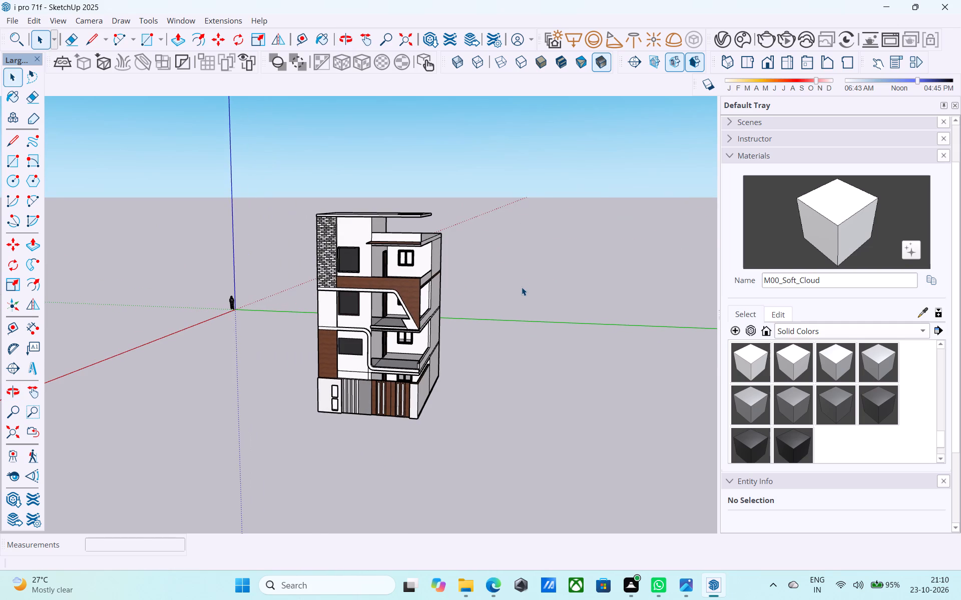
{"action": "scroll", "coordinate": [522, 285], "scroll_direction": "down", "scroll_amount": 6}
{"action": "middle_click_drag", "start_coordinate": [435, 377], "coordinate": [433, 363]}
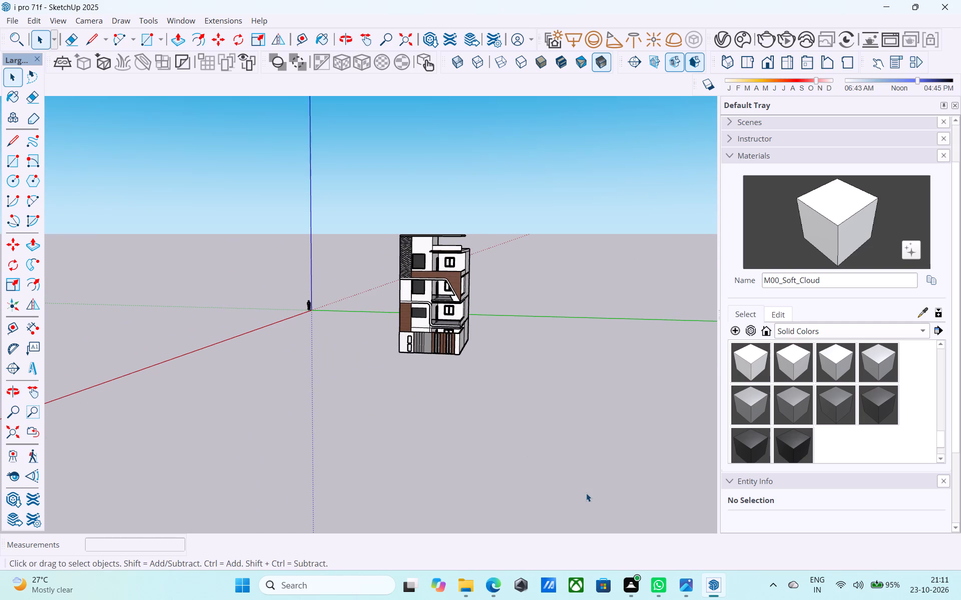